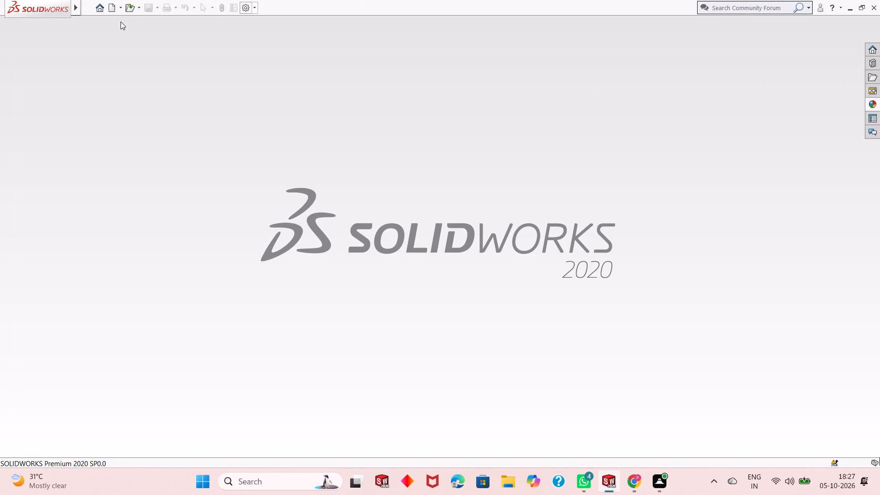
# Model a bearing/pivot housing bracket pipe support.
# Create a new part document.
pyautogui.click(111, 8)
pyautogui.doubleClick(215, 240)
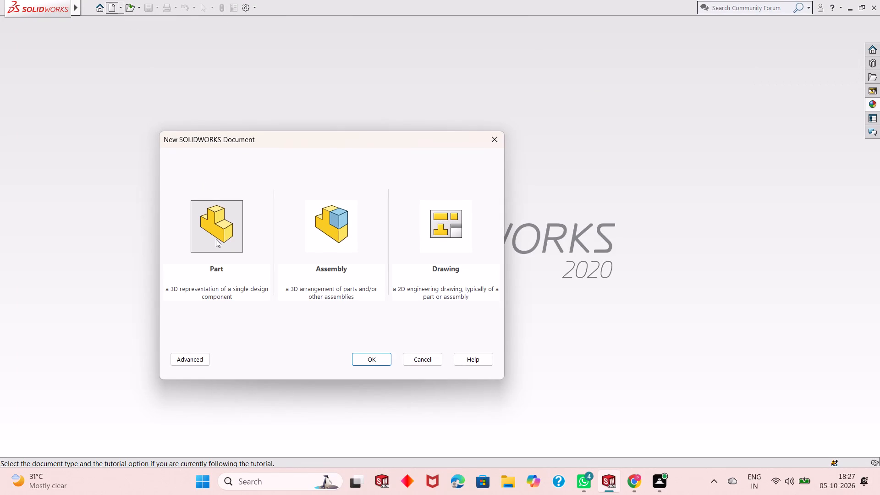
pyautogui.doubleClick(233, 219)
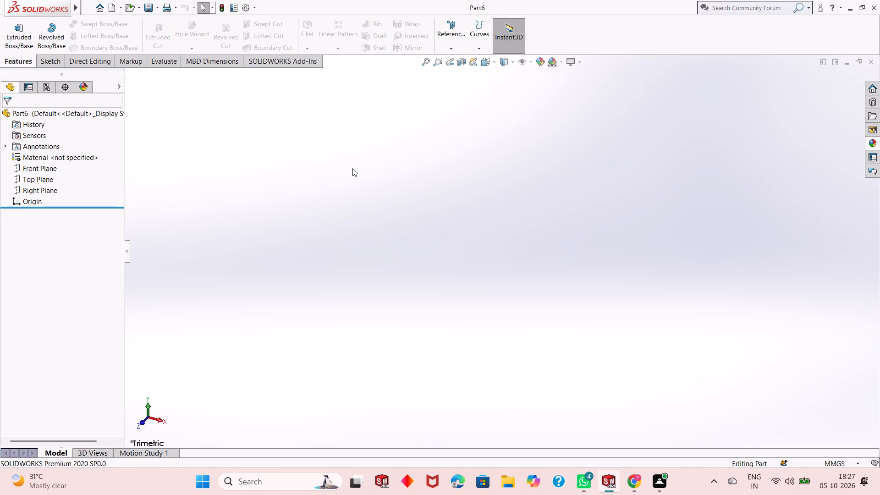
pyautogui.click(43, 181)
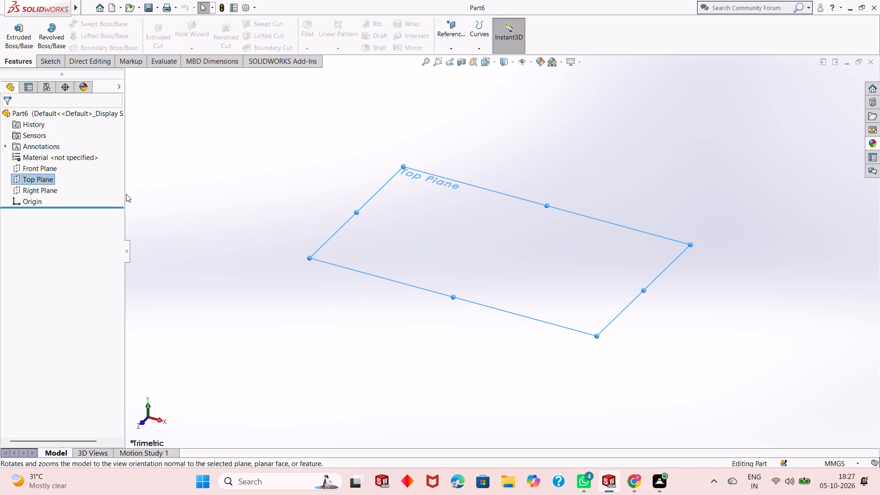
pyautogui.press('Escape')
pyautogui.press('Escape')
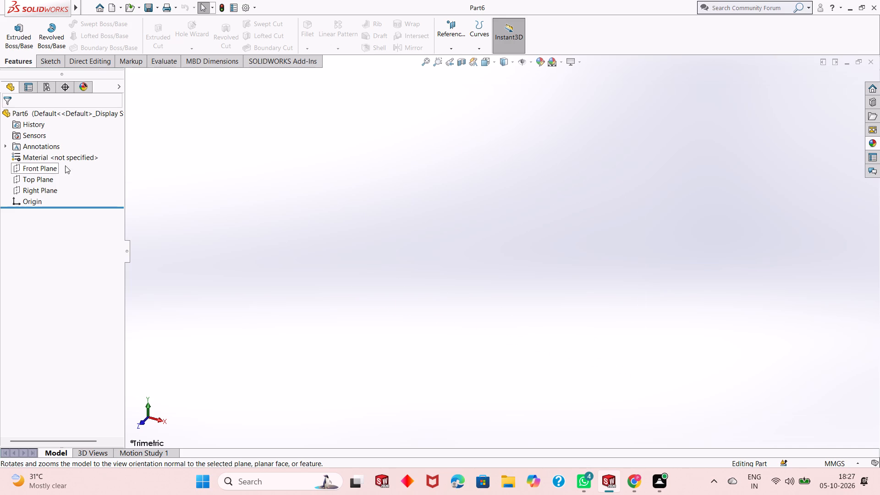
# Start a sketch on the Front Plane and draw a circle centred on the origin with a radius of about 29 mm.
pyautogui.click(54, 165)
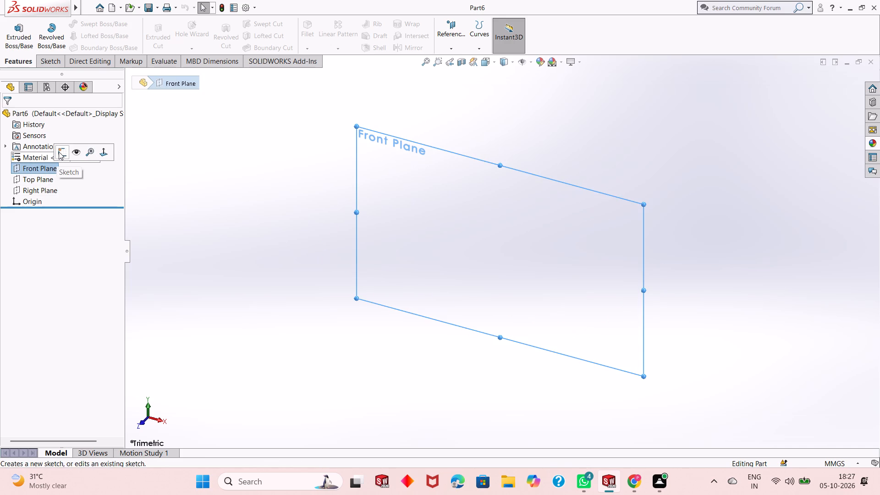
pyautogui.click(59, 152)
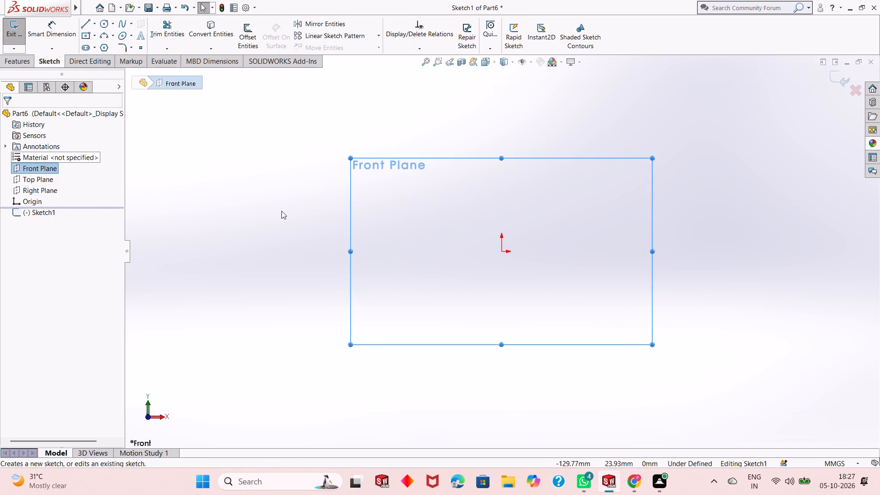
pyautogui.press('Escape')
pyautogui.press('Escape')
pyautogui.click(104, 23)
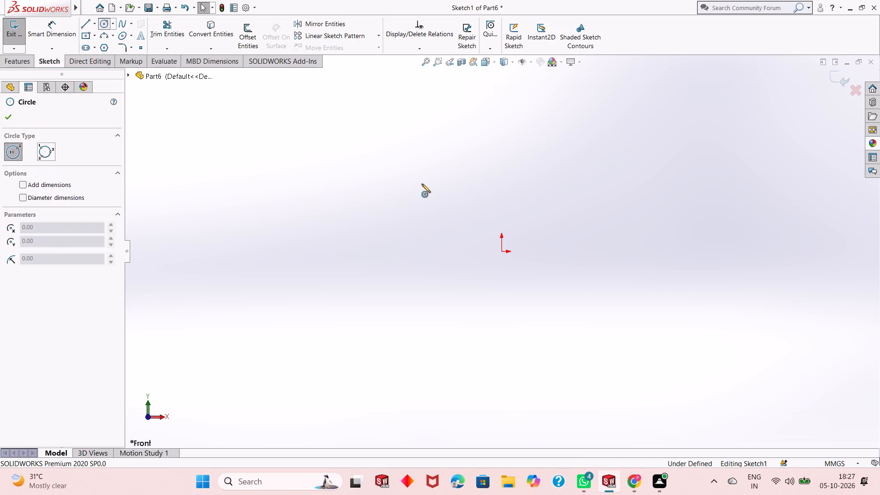
pyautogui.click(503, 252)
pyautogui.click(535, 215)
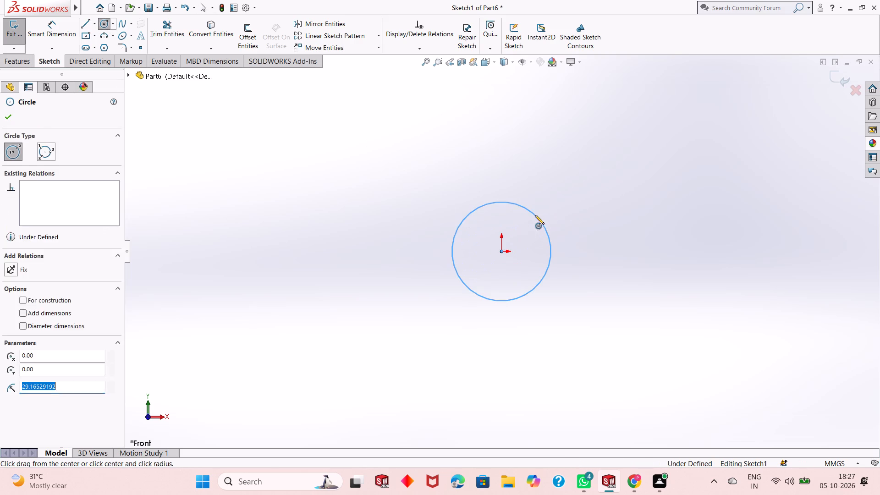
pyautogui.press('Escape')
pyautogui.press('Escape')
# Dimension the circle's diameter.
pyautogui.click(60, 32)
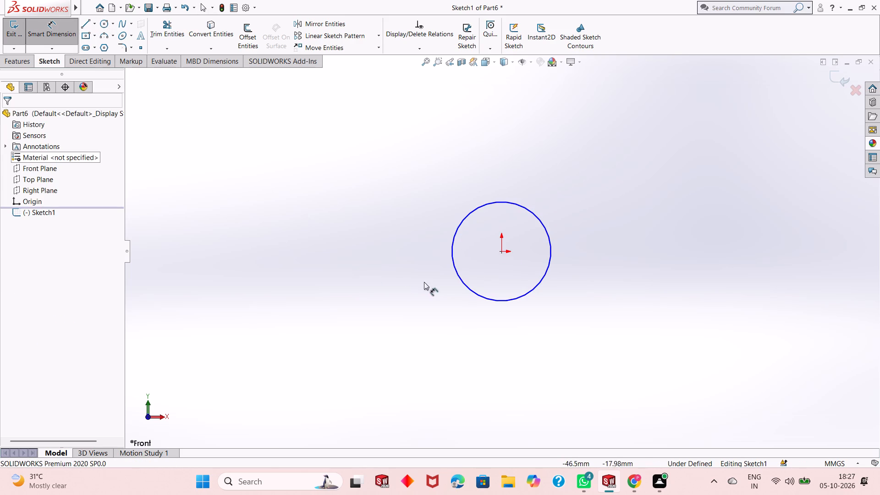
pyautogui.click(483, 297)
pyautogui.click(388, 346)
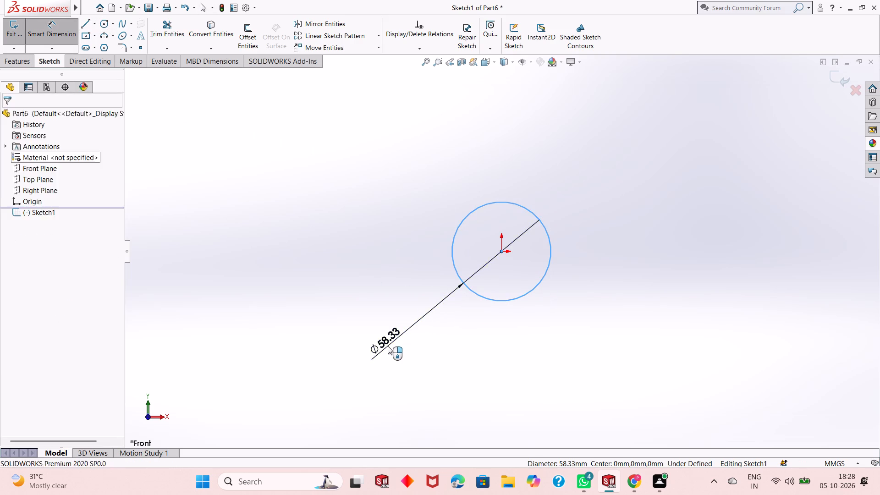
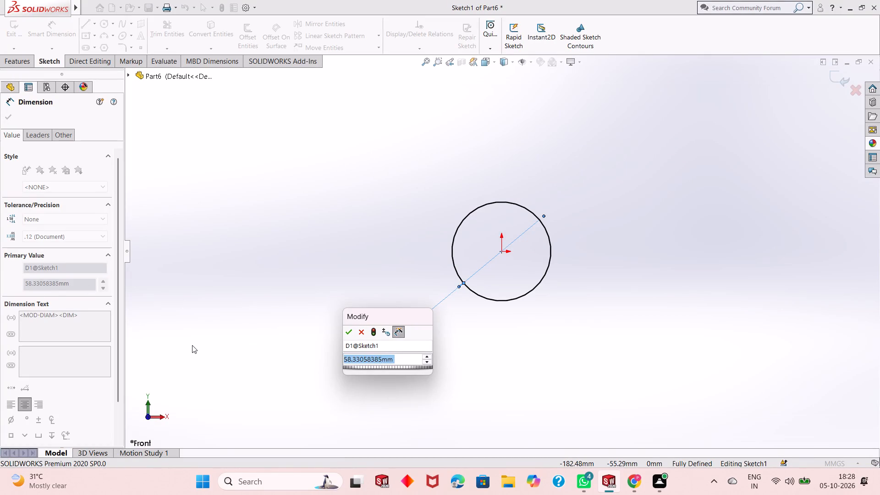
# Set the circle's diameter to 100 mm.
pyautogui.write('100')
pyautogui.press('Return')
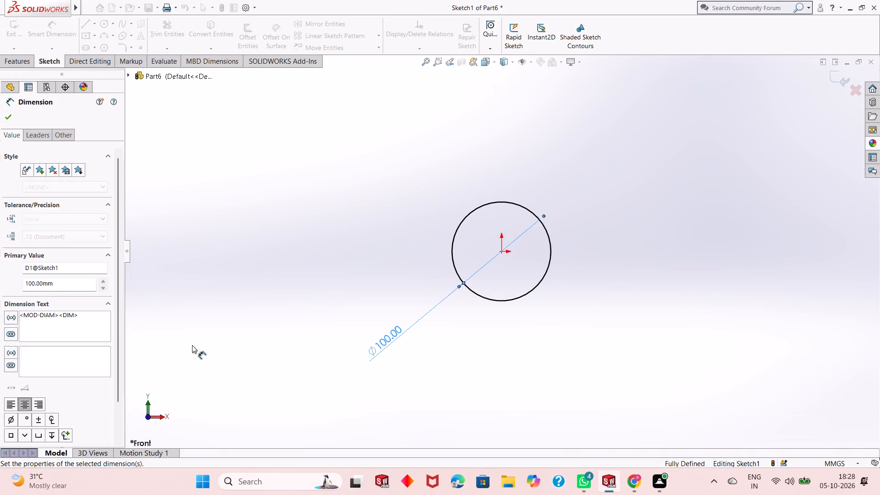
pyautogui.press('Escape')
pyautogui.press('Escape')
# Open the circle's diameter dimension for review and close it.
pyautogui.scroll(-3, 490, 324)
pyautogui.scroll(2, 490, 311)
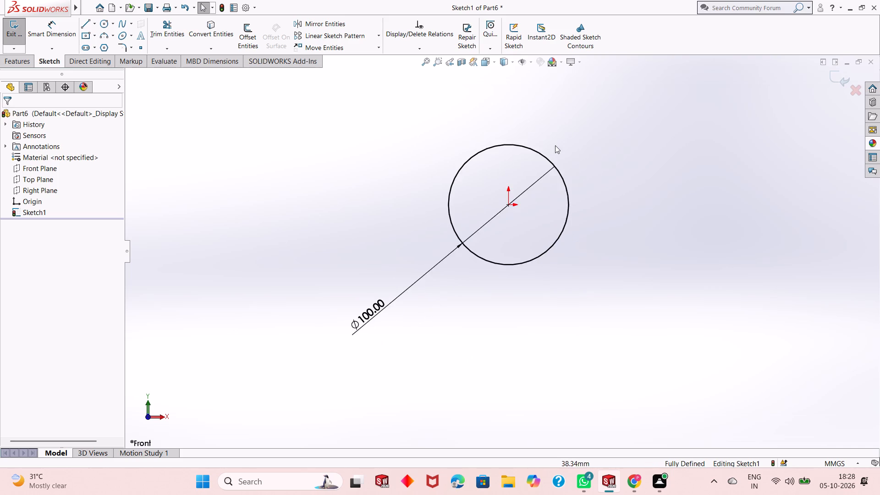
pyautogui.scroll(-2, 555, 145)
pyautogui.scroll(1, 468, 295)
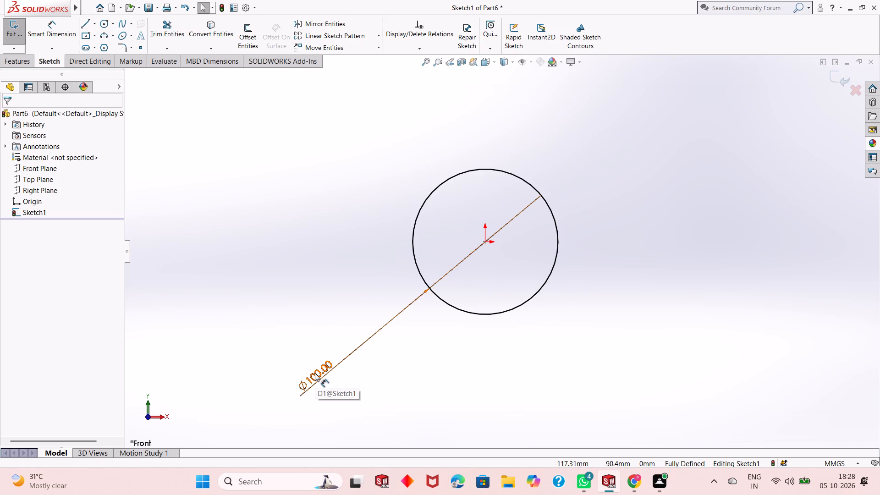
pyautogui.doubleClick(318, 373)
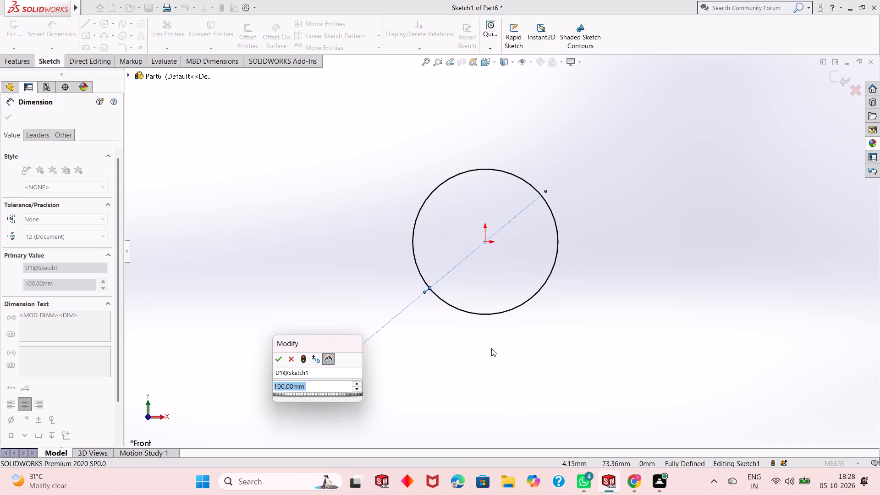
pyautogui.click(274, 363)
pyautogui.scroll(2, 447, 297)
pyautogui.click(361, 242)
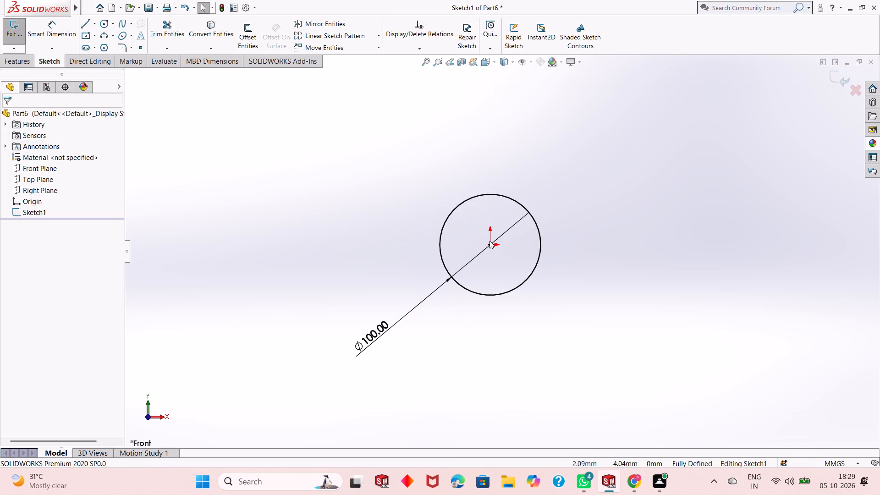
# Start a blind Extruded Boss of the circle with its direction reversed.
pyautogui.scroll(1, 517, 242)
pyautogui.scroll(-4, 537, 242)
pyautogui.scroll(1, 442, 262)
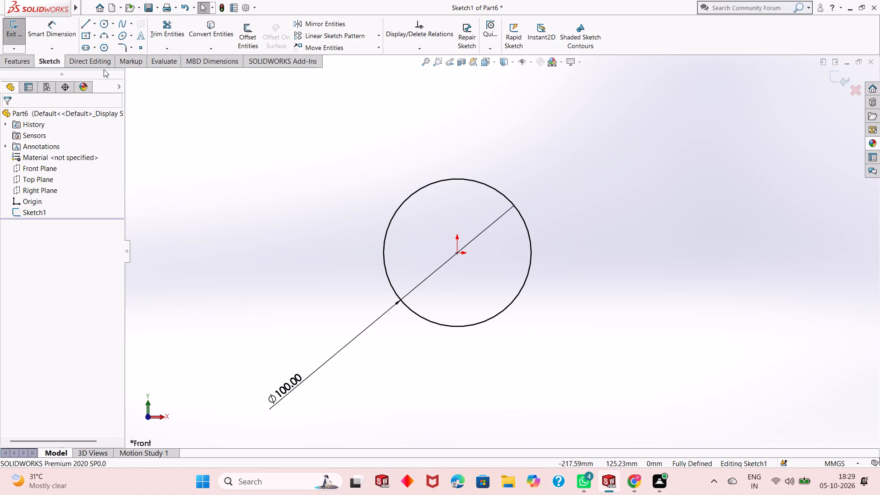
pyautogui.scroll(-1, 396, 263)
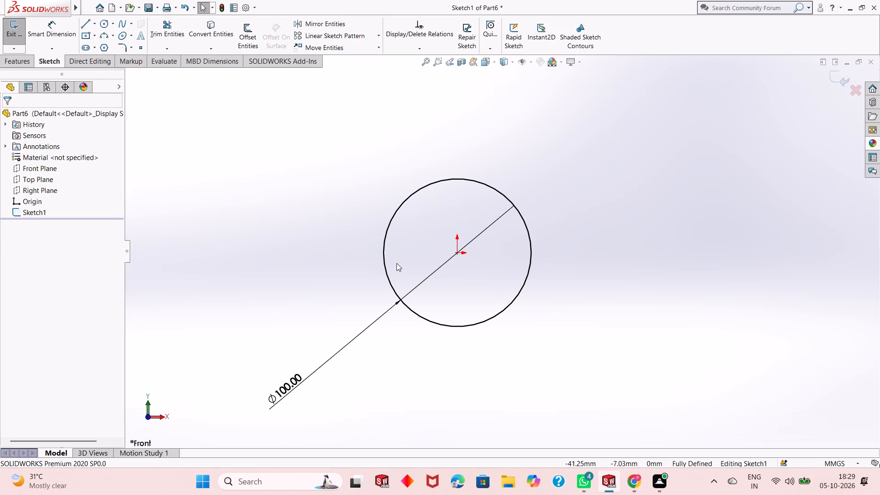
pyautogui.scroll(2, 395, 278)
pyautogui.click(16, 62)
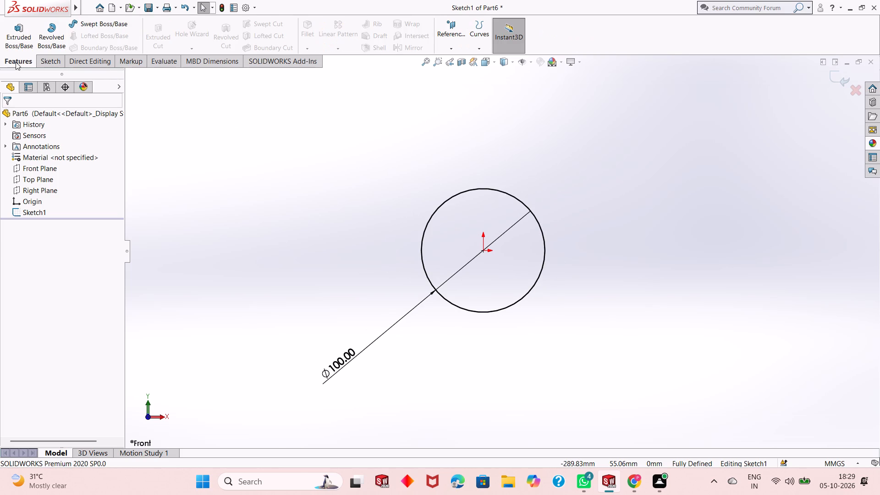
pyautogui.click(23, 38)
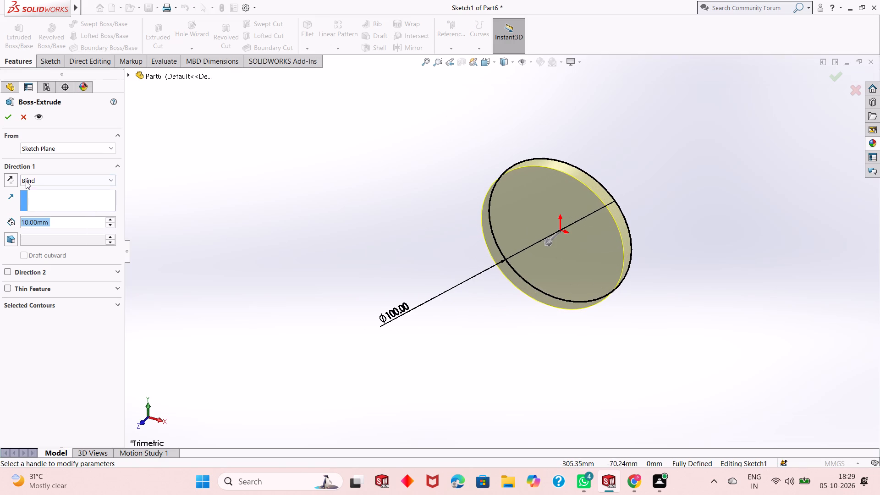
pyautogui.click(6, 181)
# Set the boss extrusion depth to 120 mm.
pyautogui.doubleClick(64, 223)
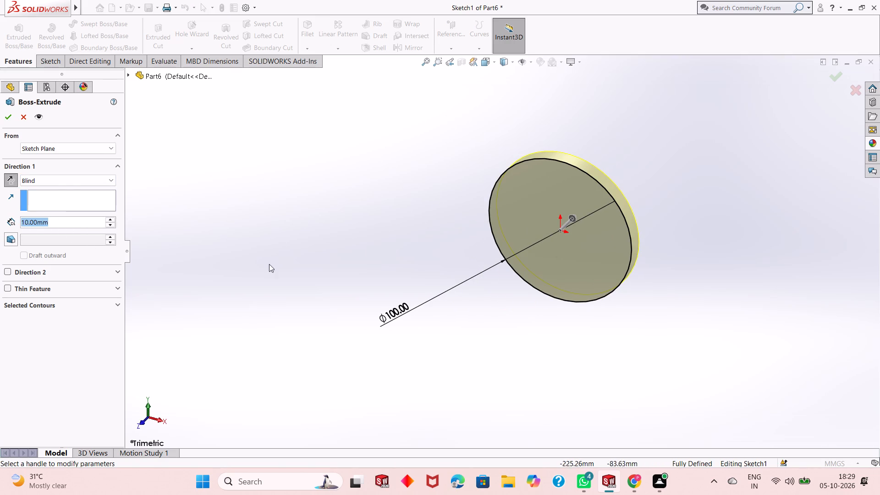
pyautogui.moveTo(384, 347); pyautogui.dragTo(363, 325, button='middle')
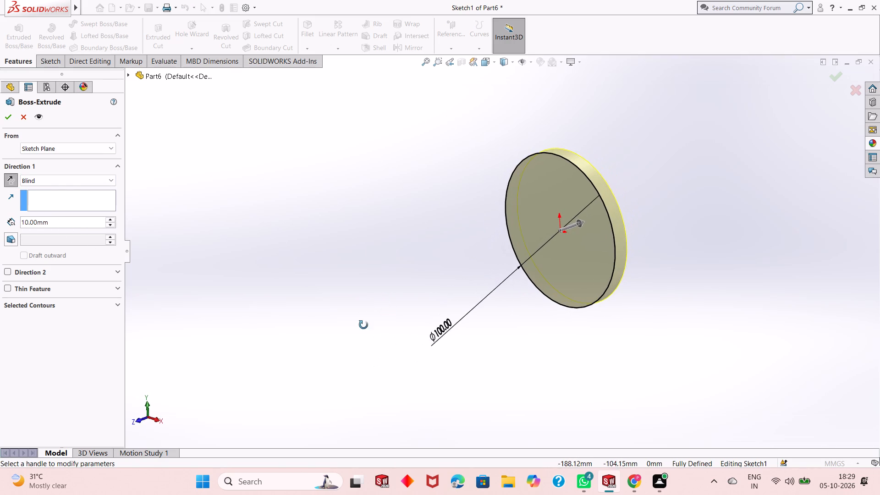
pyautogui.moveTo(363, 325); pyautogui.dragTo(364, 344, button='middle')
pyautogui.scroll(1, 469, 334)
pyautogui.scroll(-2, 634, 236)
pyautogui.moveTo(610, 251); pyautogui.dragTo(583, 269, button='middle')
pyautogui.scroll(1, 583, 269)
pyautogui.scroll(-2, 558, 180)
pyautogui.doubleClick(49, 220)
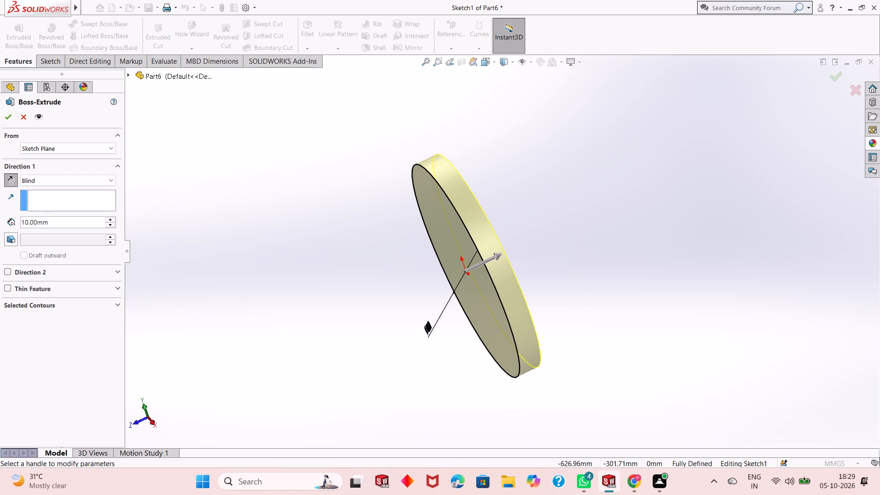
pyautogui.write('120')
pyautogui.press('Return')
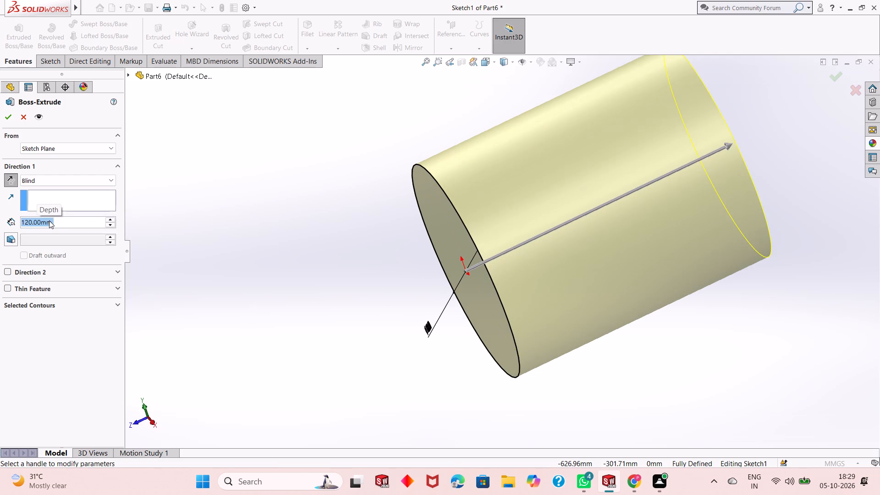
# Set the boss extrusion depth to 200 mm and complete the cylinder.
pyautogui.moveTo(369, 300); pyautogui.dragTo(389, 267, button='middle')
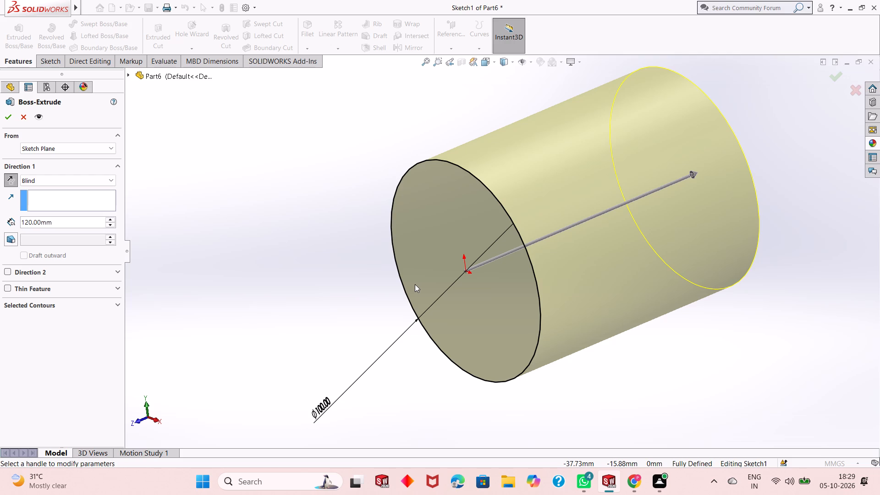
pyautogui.doubleClick(59, 218)
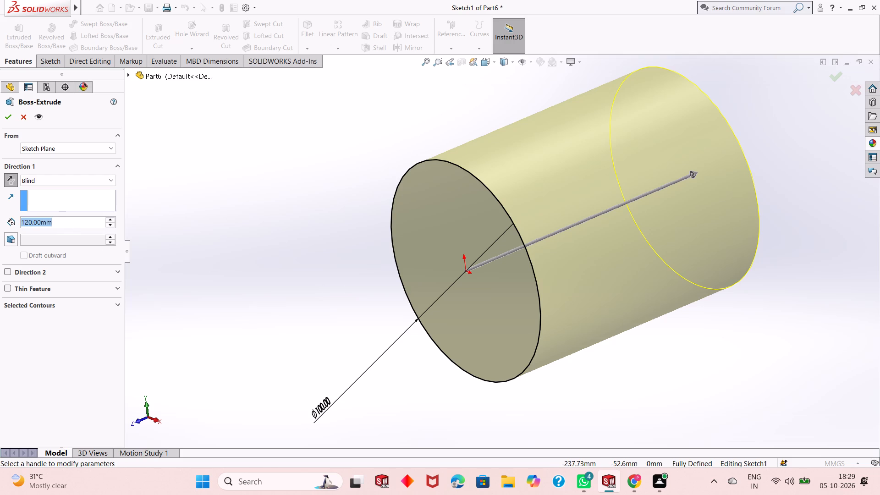
pyautogui.write('200')
pyautogui.press('Return')
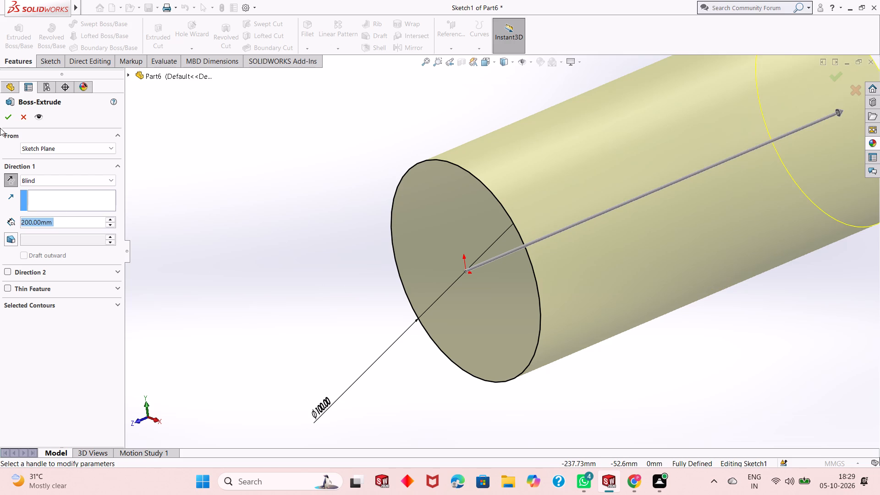
pyautogui.click(7, 119)
pyautogui.press('Escape')
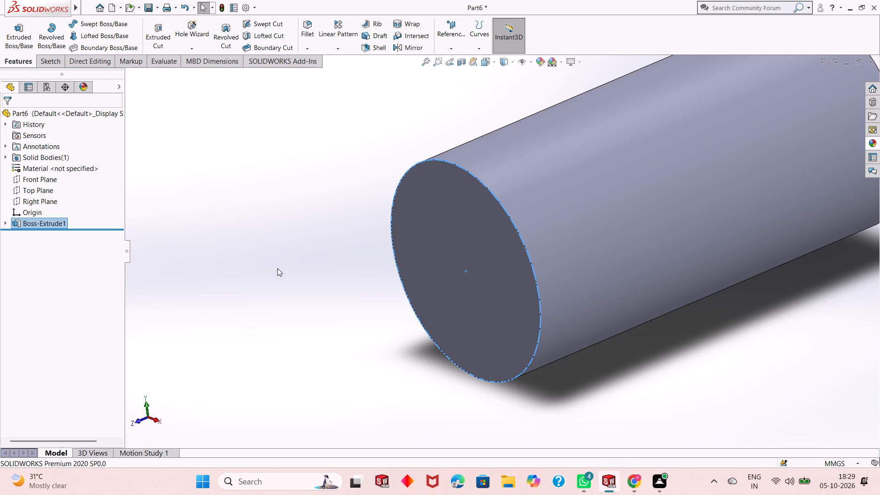
# Start a sketch on the cylinder's circular end face that lies at the origin.
pyautogui.scroll(2, 314, 287)
pyautogui.scroll(1, 351, 260)
pyautogui.scroll(-1, 612, 209)
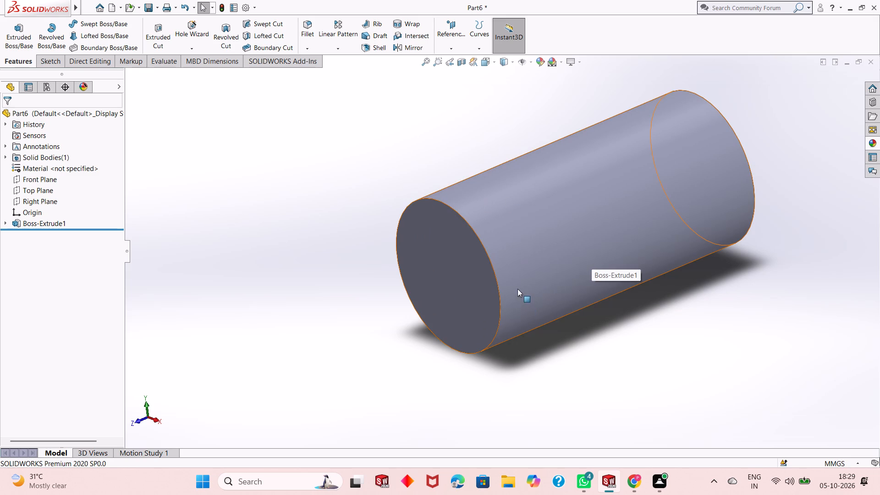
pyautogui.click(453, 263)
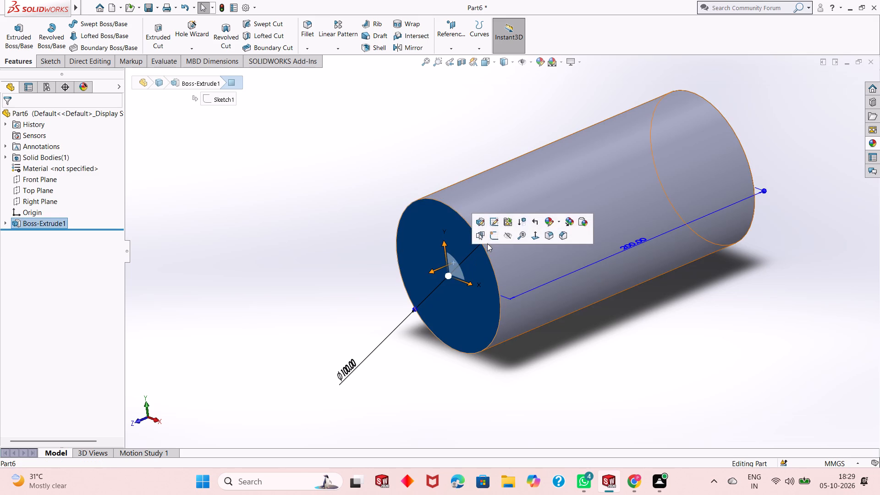
pyautogui.click(492, 236)
pyautogui.hotkey('ctrl', '8')
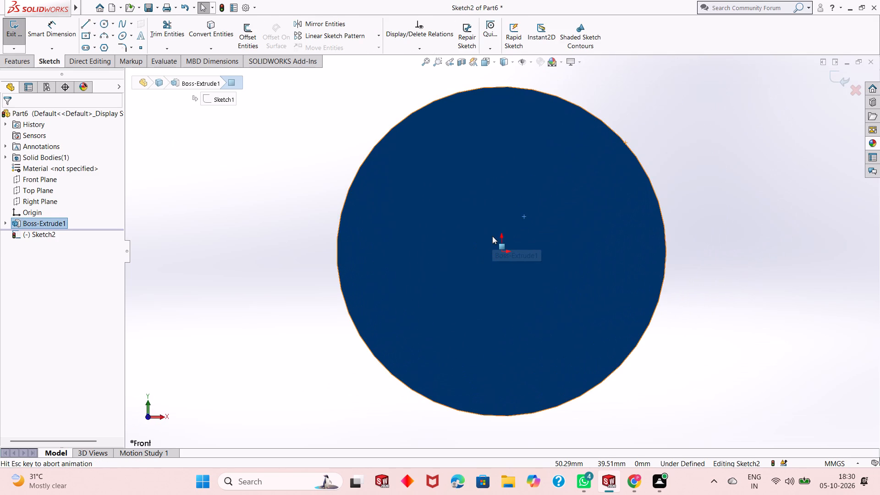
# Draw a circle centred on the origin with a radius of about 26 mm on the end face.
pyautogui.scroll(-1, 493, 241)
pyautogui.click(230, 229)
pyautogui.scroll(1, 499, 291)
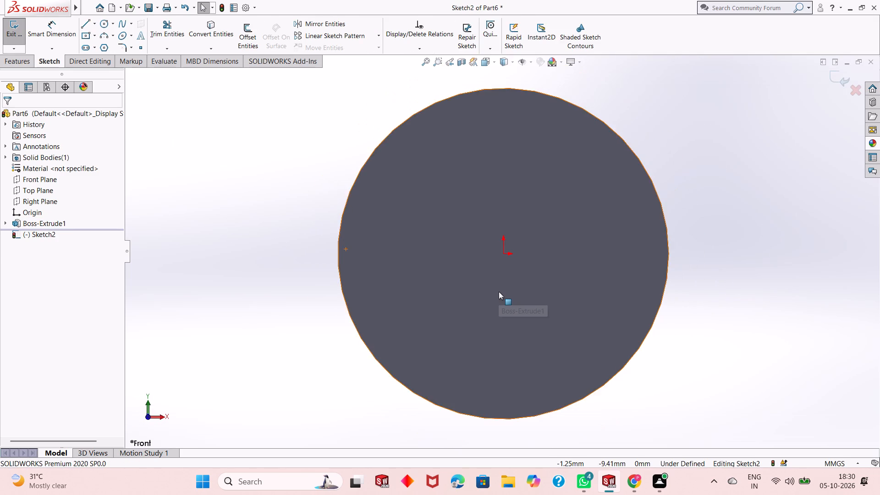
pyautogui.scroll(1, 499, 291)
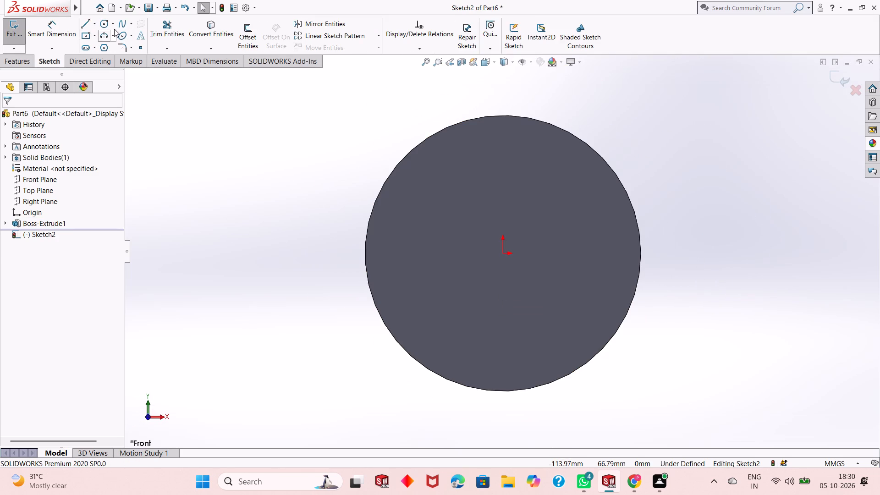
pyautogui.click(105, 26)
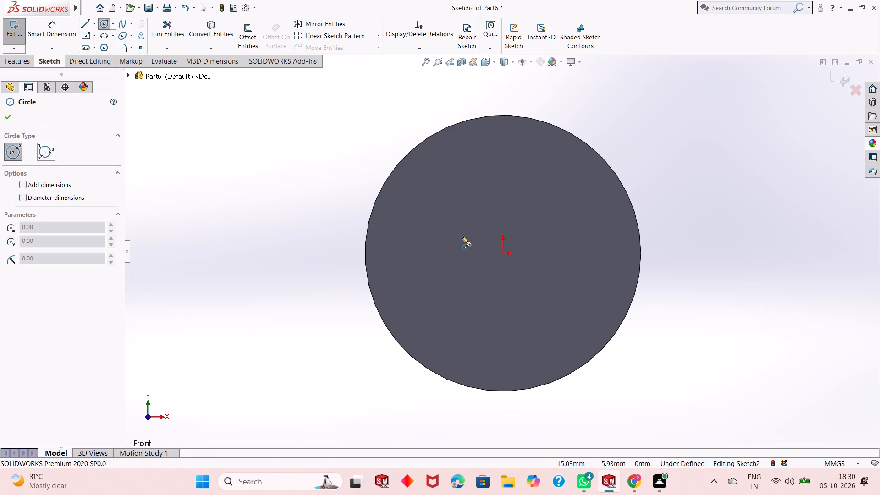
pyautogui.click(503, 254)
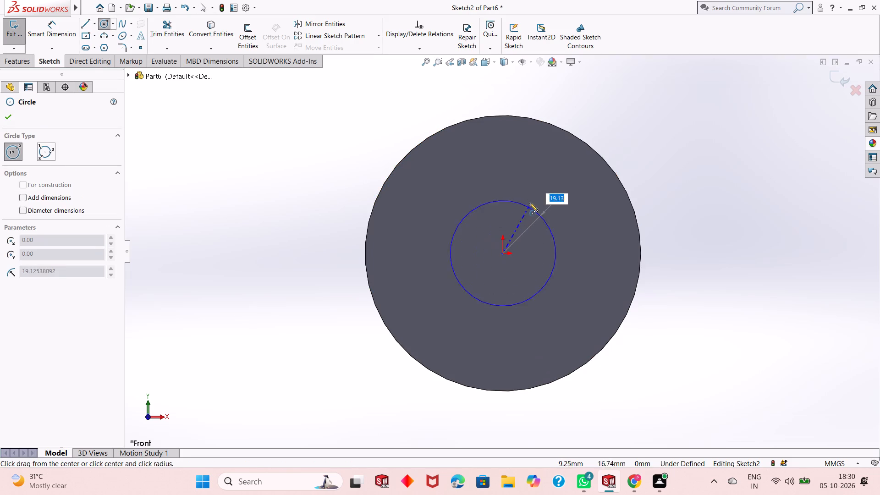
pyautogui.click(530, 187)
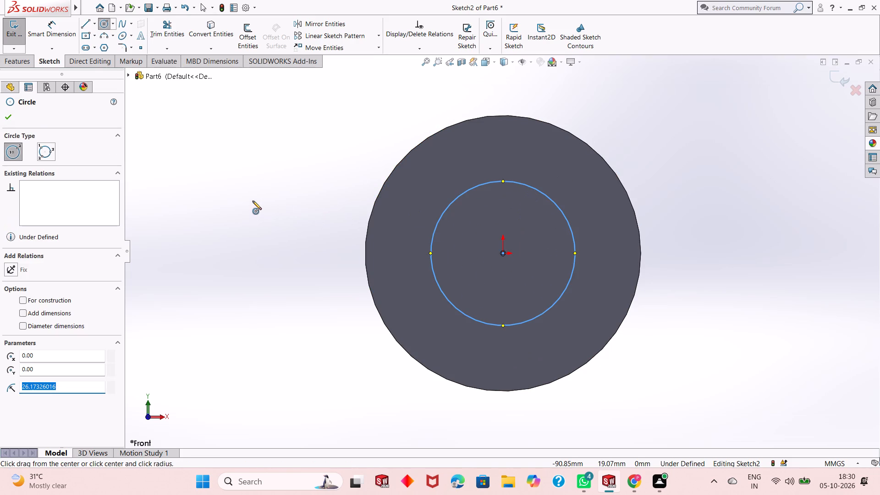
pyautogui.rightClick(253, 201)
pyautogui.click(301, 207)
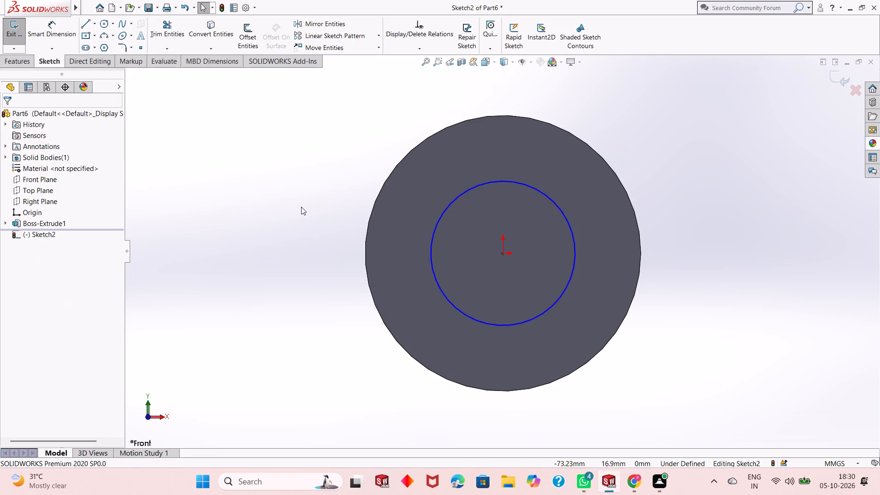
# Dimension the inner circle's diameter and set it to 70 mm.
pyautogui.click(54, 26)
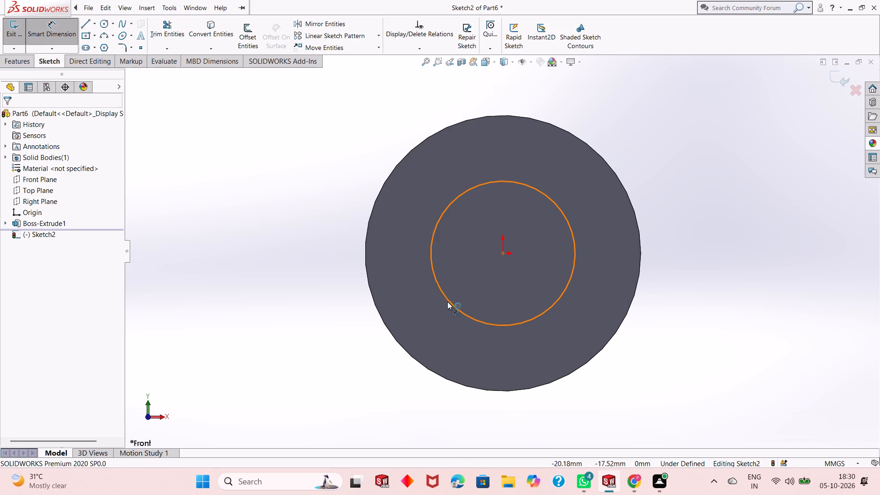
pyautogui.click(447, 302)
pyautogui.click(378, 377)
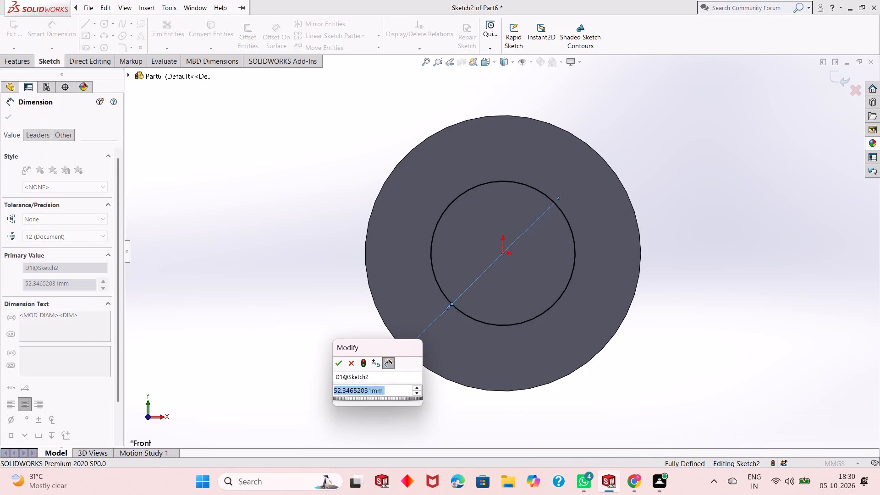
pyautogui.write('70')
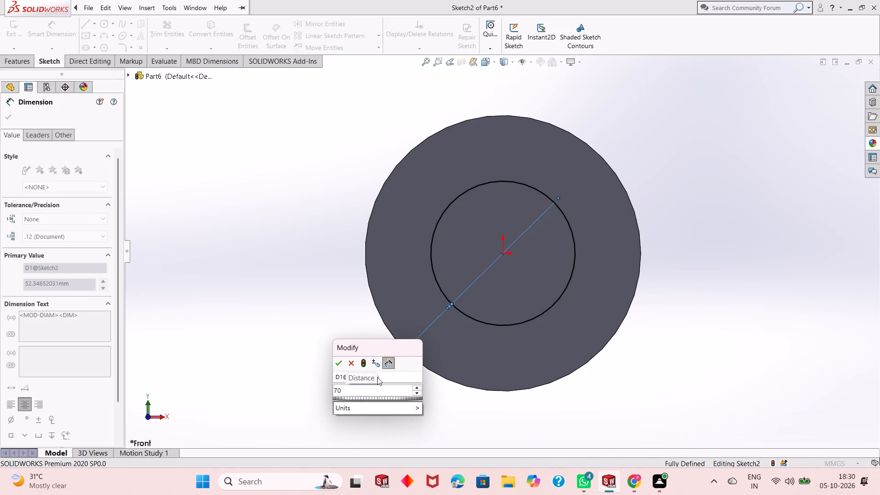
pyautogui.press('Return')
pyautogui.rightClick(203, 229)
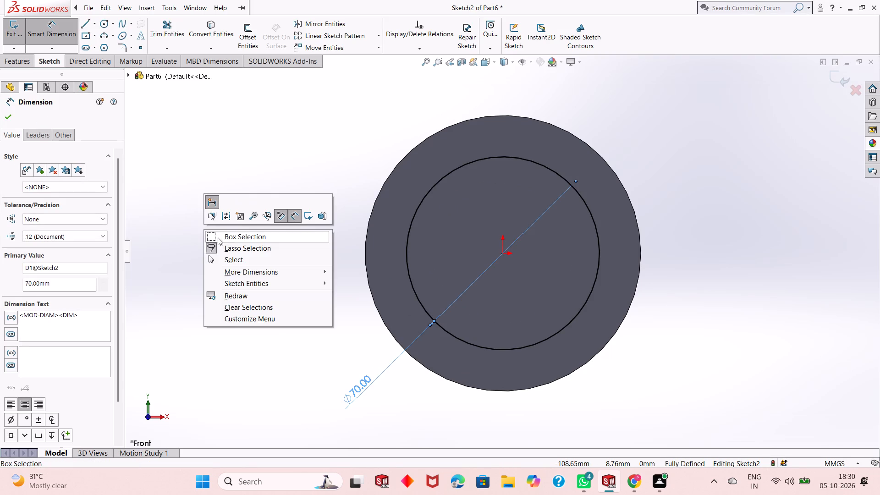
pyautogui.click(235, 257)
# Cut the 70 mm circle into the cylinder's end face as a blind extruded cut 20 mm deep.
pyautogui.moveTo(488, 229); pyautogui.dragTo(455, 238, button='middle')
pyautogui.scroll(1, 455, 251)
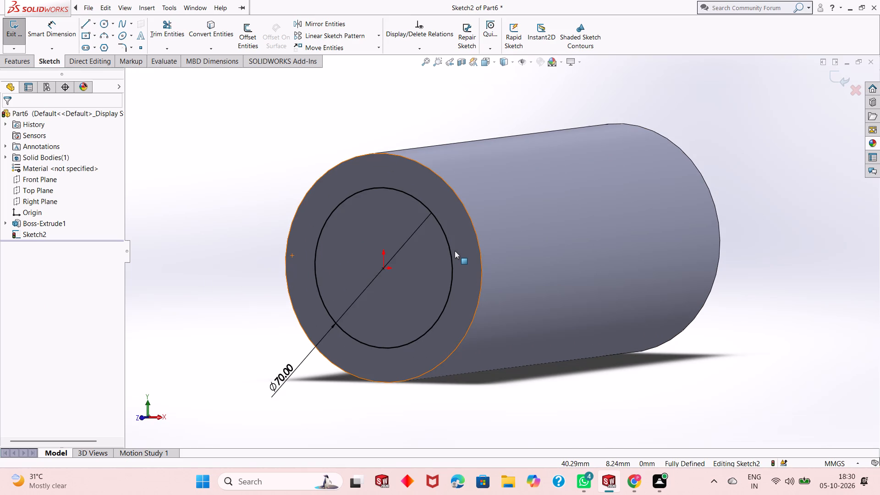
pyautogui.click(30, 60)
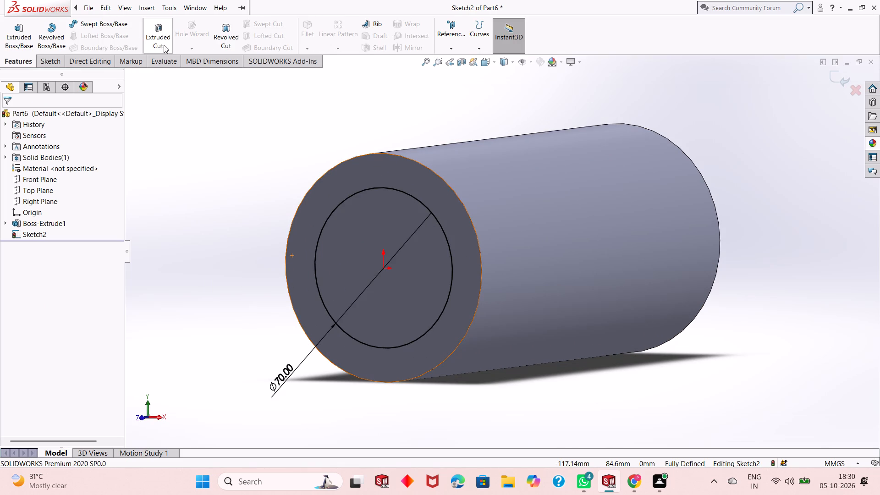
pyautogui.click(167, 39)
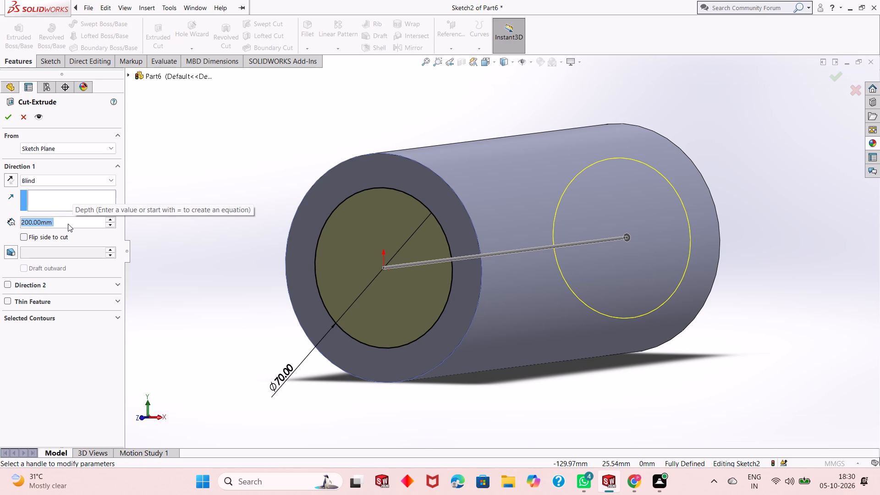
pyautogui.write('20')
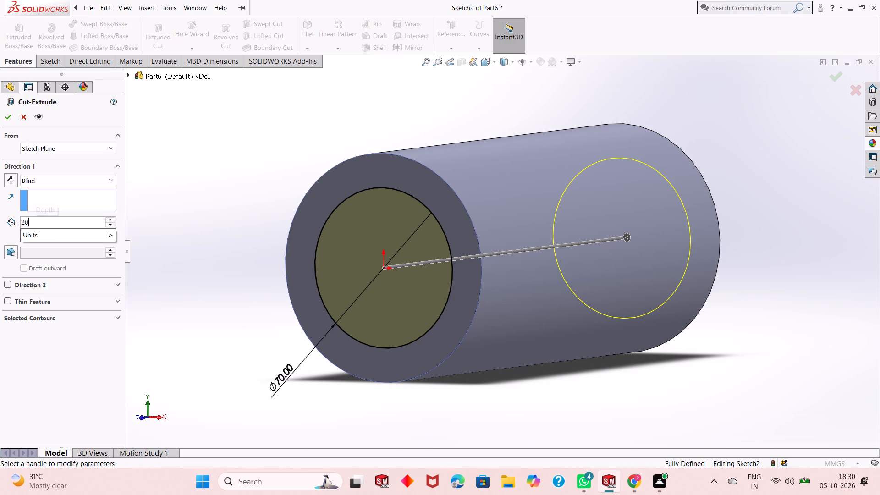
pyautogui.press('Return')
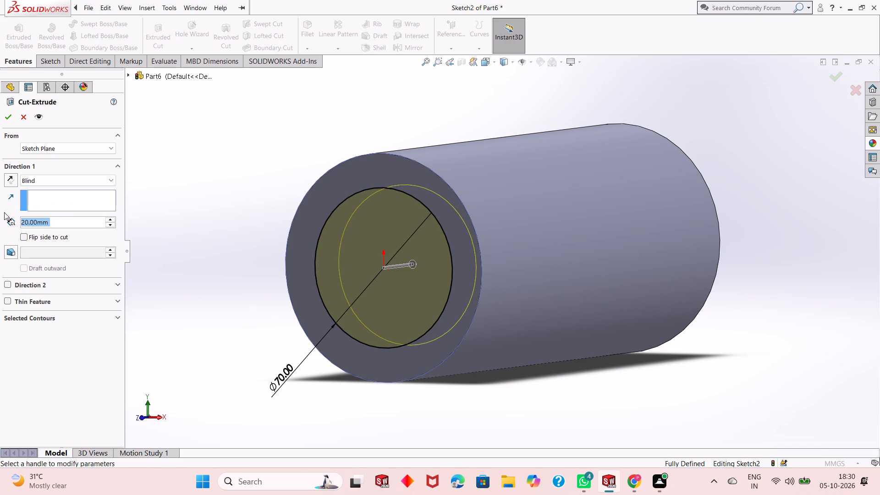
pyautogui.click(4, 114)
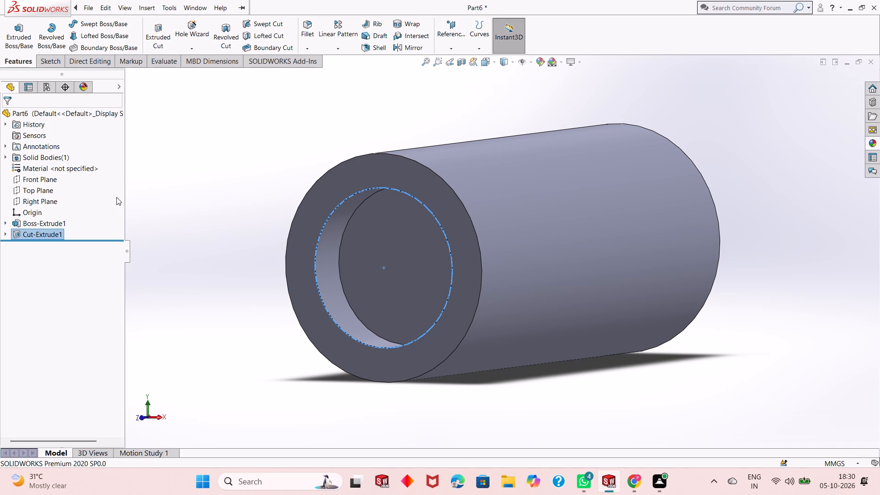
pyautogui.press('Escape')
# Edit the extruded cut and set the recess depth to 40 mm.
pyautogui.click(38, 236)
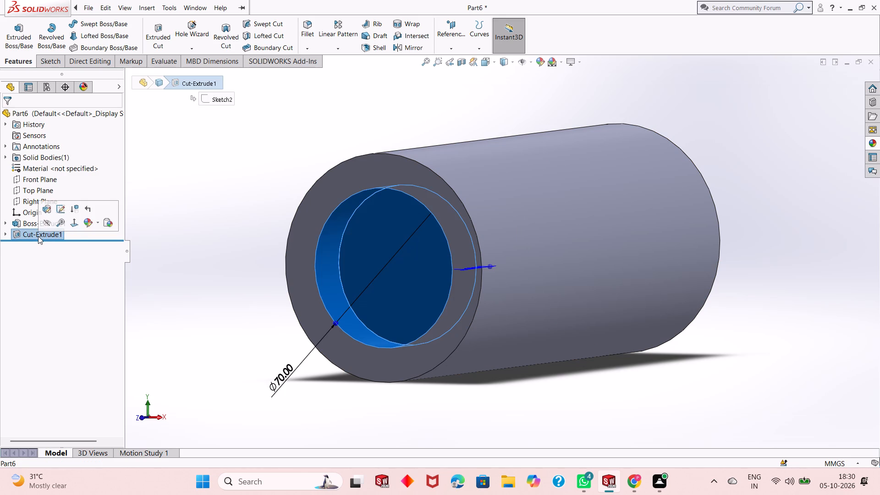
pyautogui.click(46, 206)
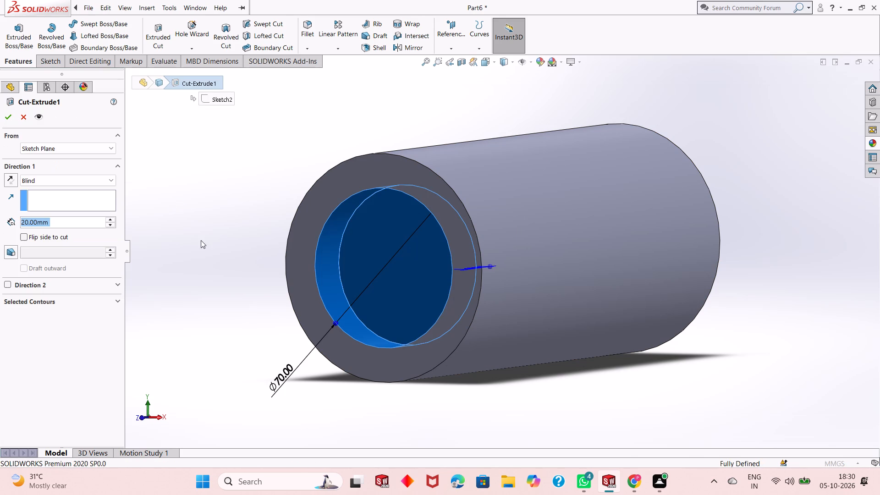
pyautogui.write('40')
pyautogui.press('Return')
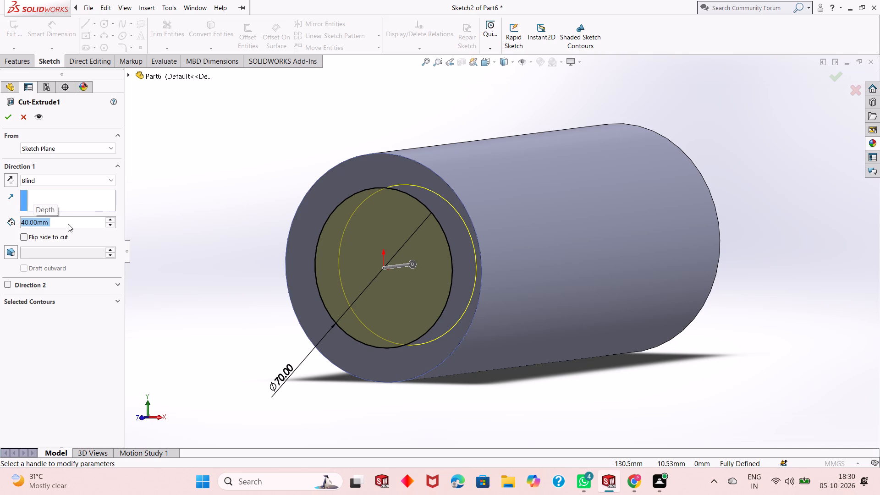
pyautogui.moveTo(186, 233); pyautogui.dragTo(170, 247, button='middle')
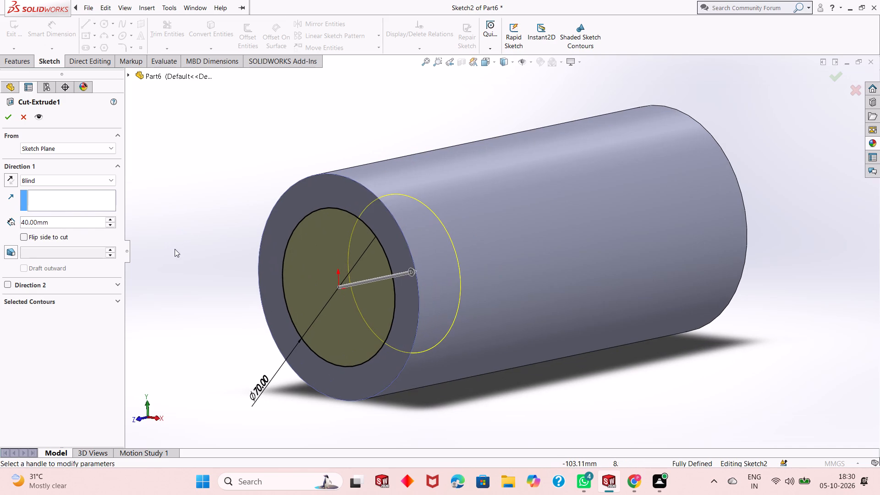
pyautogui.scroll(2, 250, 278)
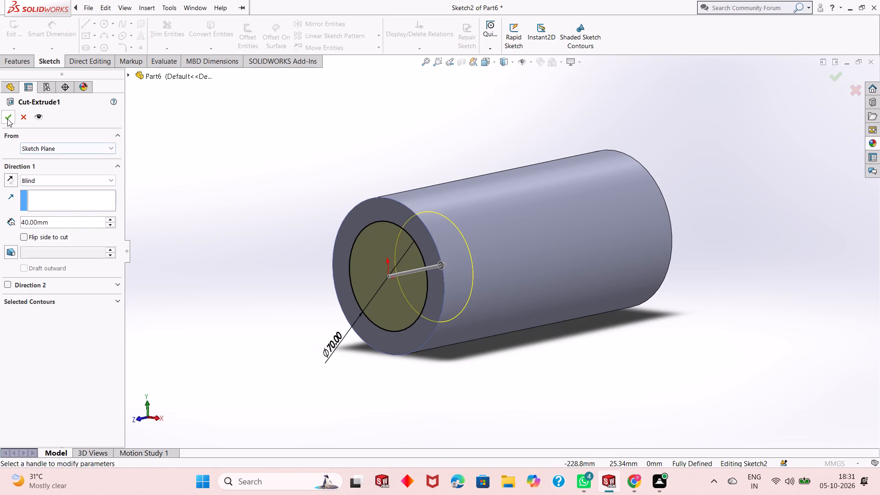
pyautogui.click(7, 119)
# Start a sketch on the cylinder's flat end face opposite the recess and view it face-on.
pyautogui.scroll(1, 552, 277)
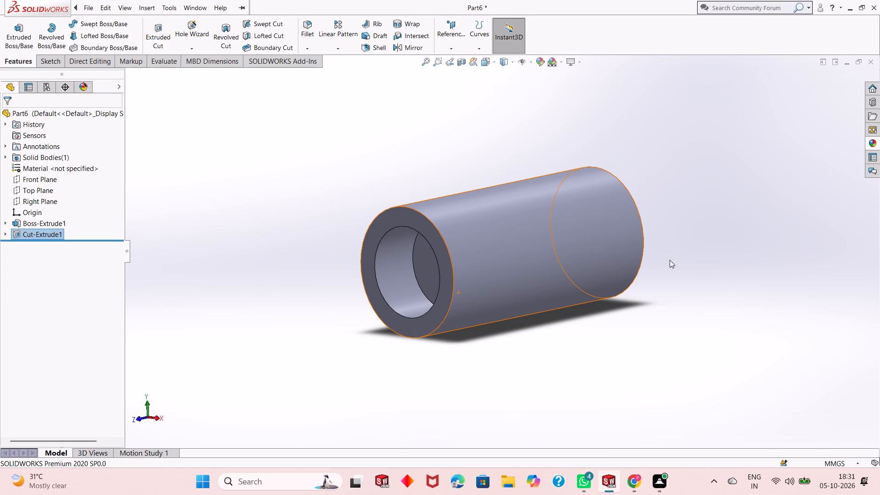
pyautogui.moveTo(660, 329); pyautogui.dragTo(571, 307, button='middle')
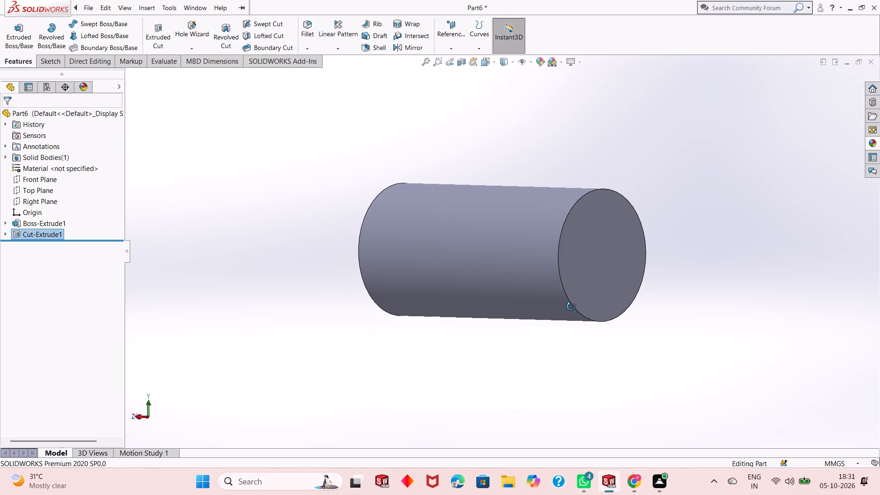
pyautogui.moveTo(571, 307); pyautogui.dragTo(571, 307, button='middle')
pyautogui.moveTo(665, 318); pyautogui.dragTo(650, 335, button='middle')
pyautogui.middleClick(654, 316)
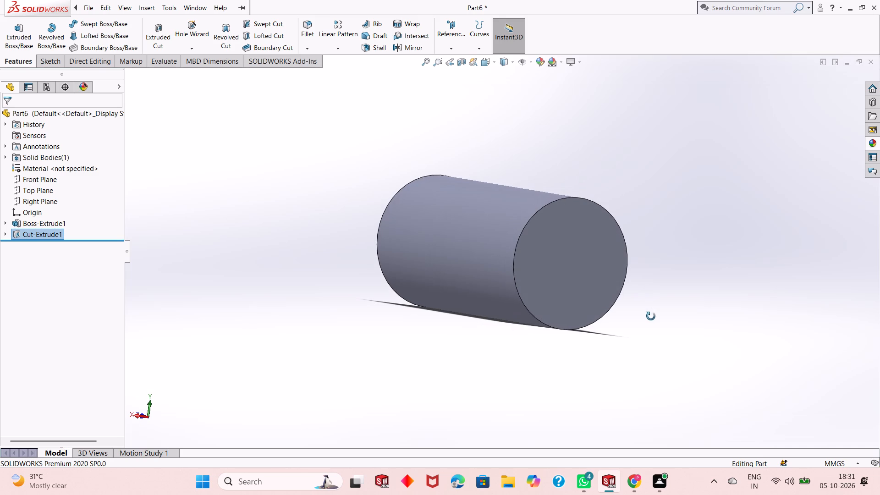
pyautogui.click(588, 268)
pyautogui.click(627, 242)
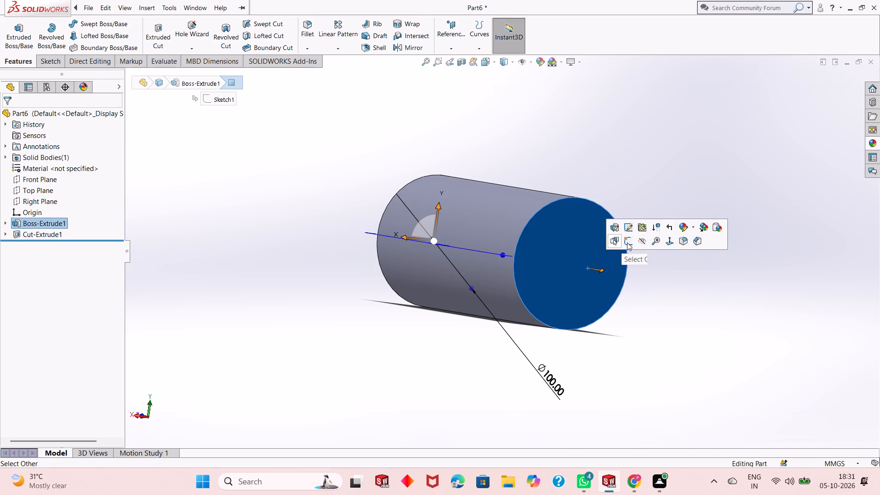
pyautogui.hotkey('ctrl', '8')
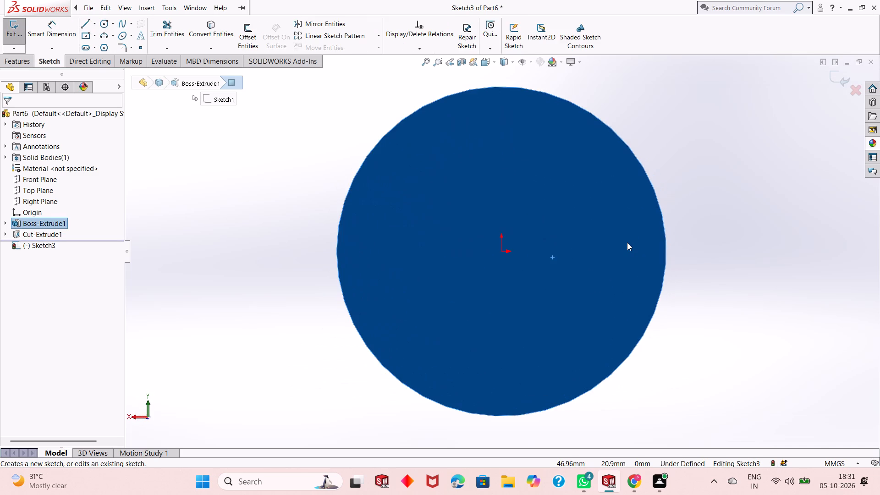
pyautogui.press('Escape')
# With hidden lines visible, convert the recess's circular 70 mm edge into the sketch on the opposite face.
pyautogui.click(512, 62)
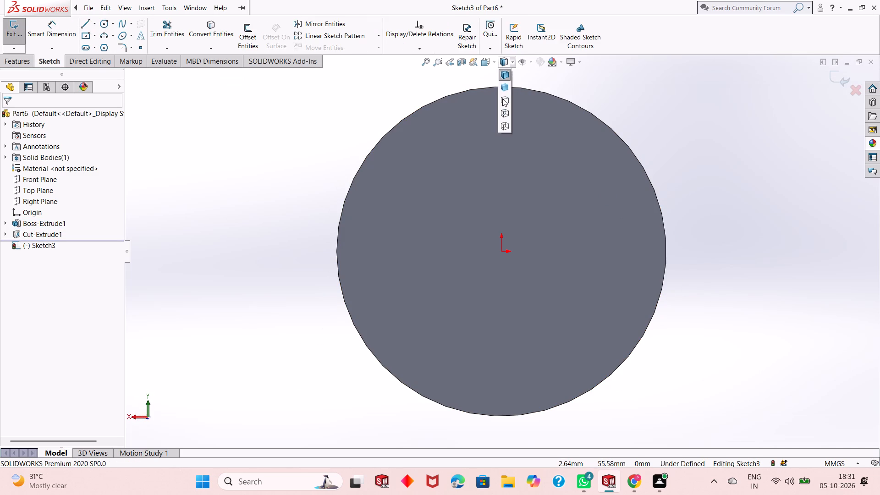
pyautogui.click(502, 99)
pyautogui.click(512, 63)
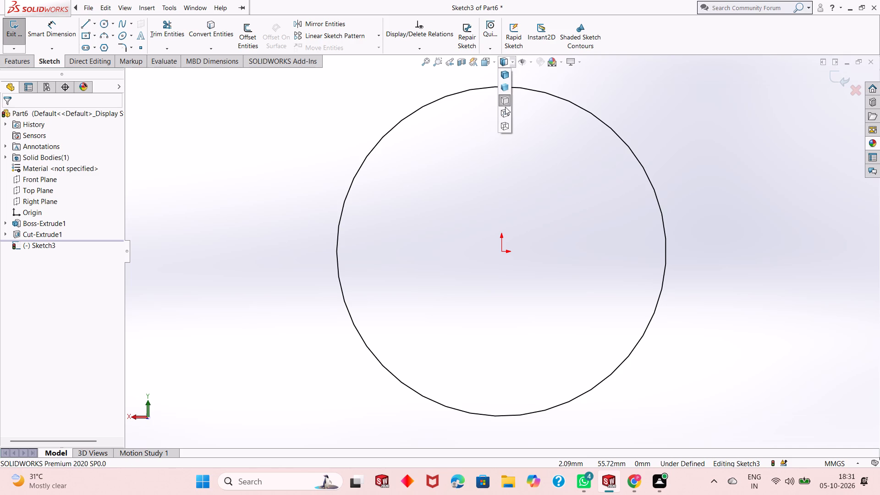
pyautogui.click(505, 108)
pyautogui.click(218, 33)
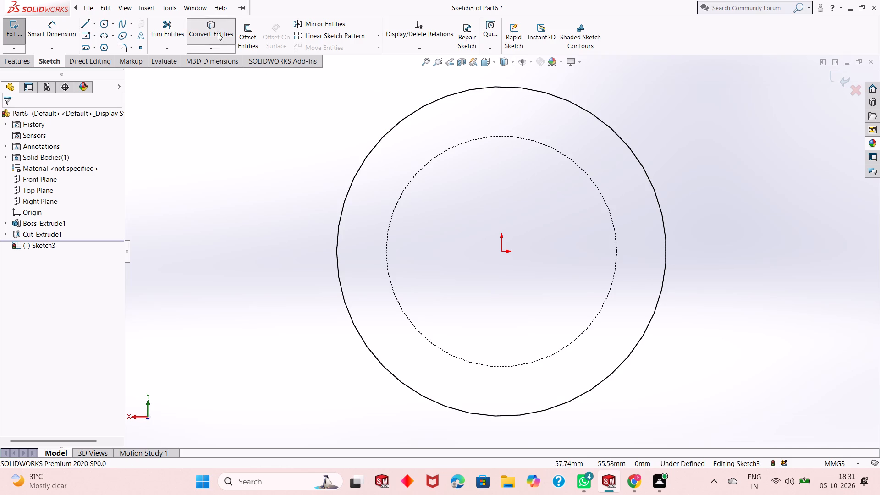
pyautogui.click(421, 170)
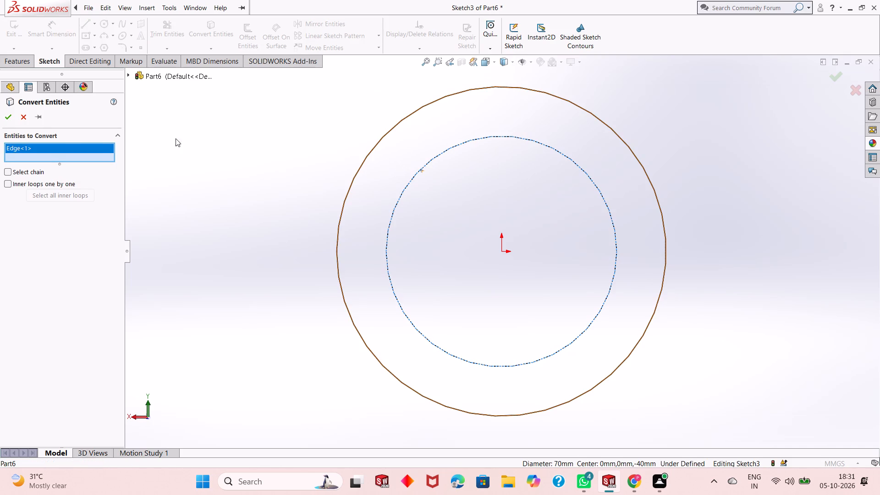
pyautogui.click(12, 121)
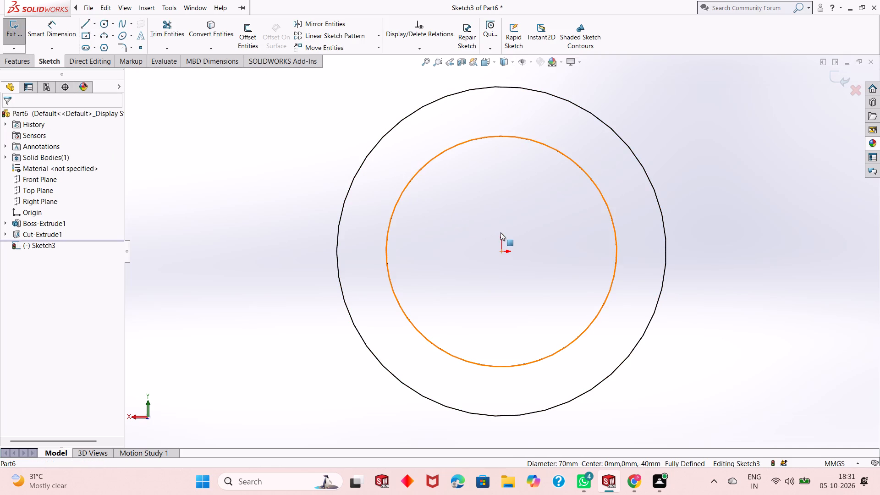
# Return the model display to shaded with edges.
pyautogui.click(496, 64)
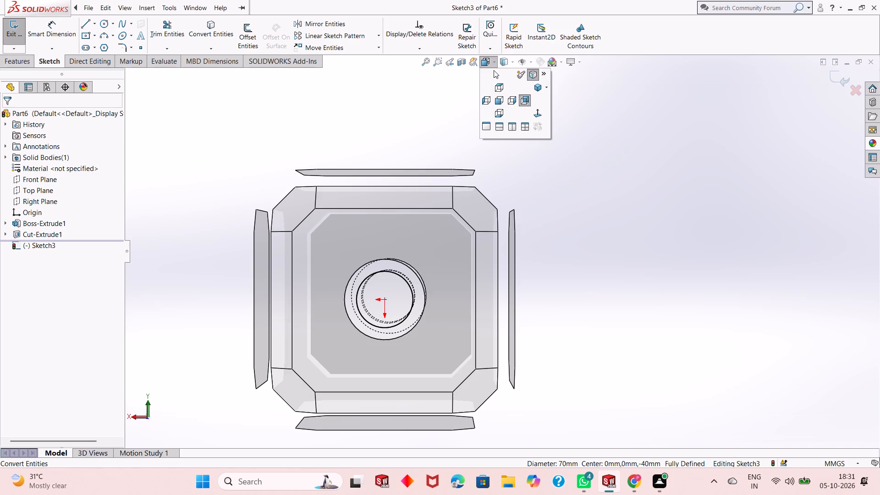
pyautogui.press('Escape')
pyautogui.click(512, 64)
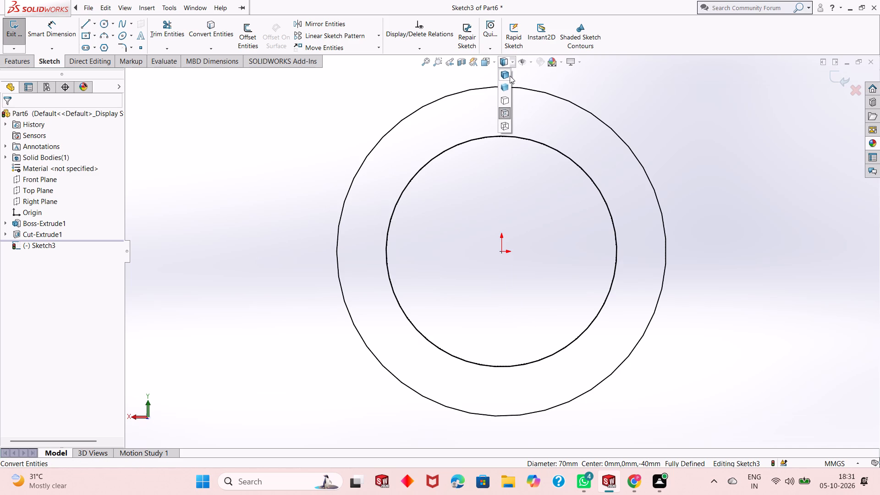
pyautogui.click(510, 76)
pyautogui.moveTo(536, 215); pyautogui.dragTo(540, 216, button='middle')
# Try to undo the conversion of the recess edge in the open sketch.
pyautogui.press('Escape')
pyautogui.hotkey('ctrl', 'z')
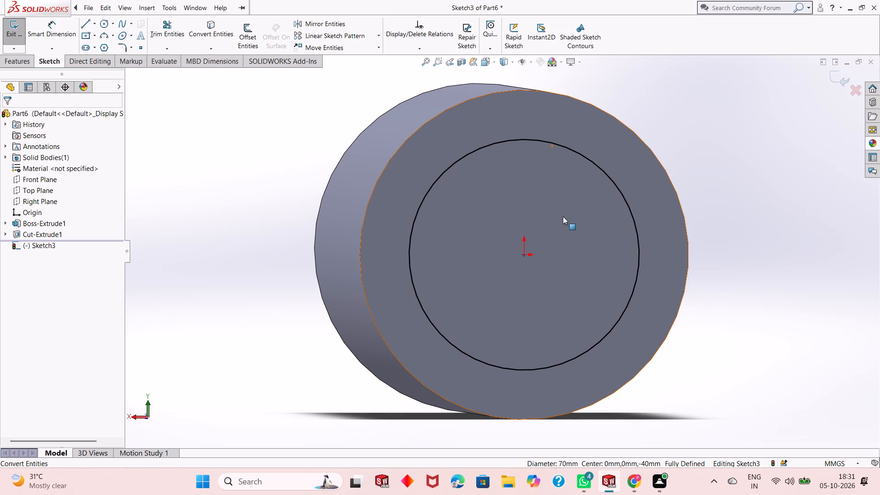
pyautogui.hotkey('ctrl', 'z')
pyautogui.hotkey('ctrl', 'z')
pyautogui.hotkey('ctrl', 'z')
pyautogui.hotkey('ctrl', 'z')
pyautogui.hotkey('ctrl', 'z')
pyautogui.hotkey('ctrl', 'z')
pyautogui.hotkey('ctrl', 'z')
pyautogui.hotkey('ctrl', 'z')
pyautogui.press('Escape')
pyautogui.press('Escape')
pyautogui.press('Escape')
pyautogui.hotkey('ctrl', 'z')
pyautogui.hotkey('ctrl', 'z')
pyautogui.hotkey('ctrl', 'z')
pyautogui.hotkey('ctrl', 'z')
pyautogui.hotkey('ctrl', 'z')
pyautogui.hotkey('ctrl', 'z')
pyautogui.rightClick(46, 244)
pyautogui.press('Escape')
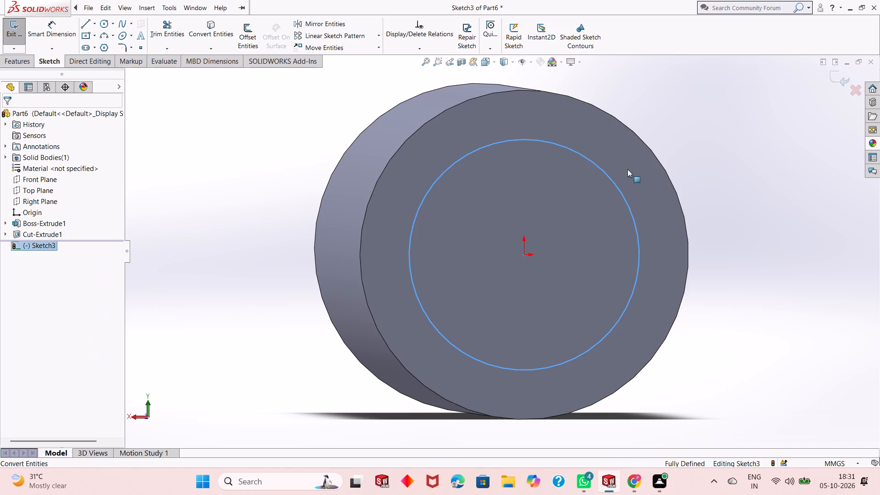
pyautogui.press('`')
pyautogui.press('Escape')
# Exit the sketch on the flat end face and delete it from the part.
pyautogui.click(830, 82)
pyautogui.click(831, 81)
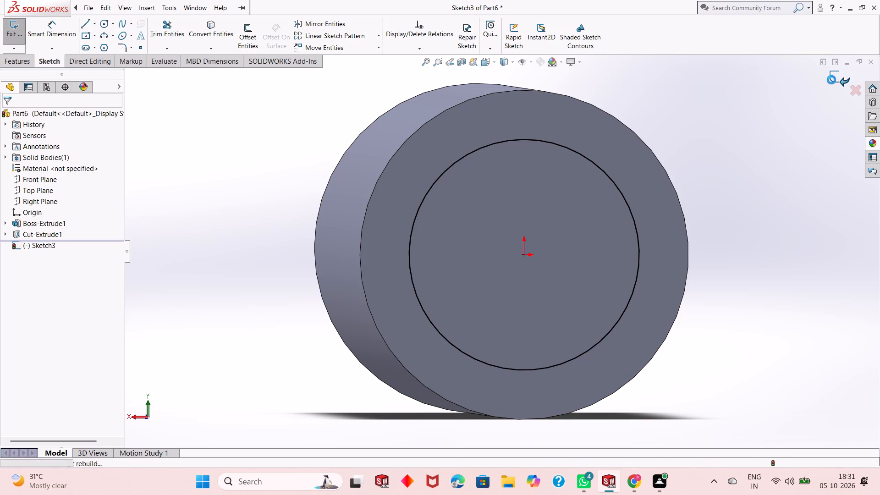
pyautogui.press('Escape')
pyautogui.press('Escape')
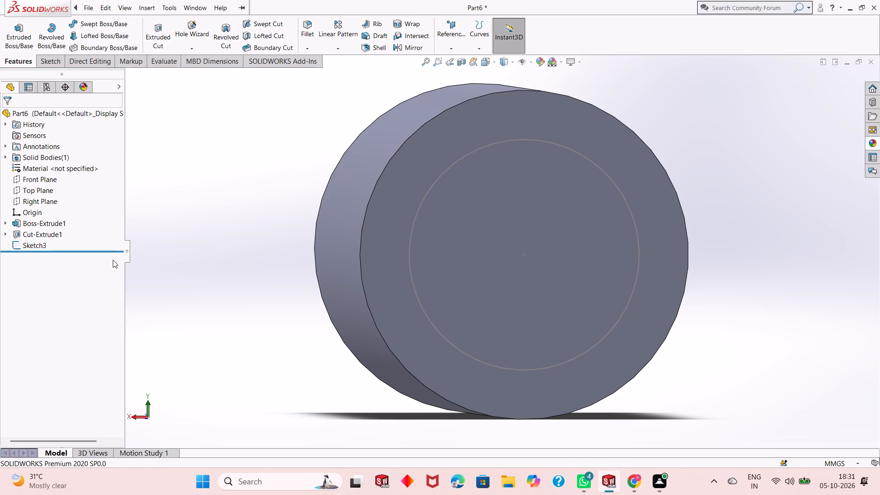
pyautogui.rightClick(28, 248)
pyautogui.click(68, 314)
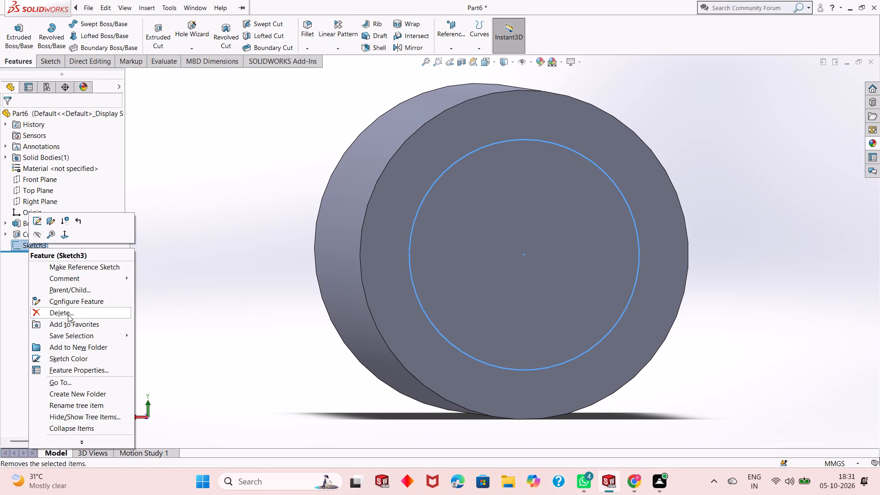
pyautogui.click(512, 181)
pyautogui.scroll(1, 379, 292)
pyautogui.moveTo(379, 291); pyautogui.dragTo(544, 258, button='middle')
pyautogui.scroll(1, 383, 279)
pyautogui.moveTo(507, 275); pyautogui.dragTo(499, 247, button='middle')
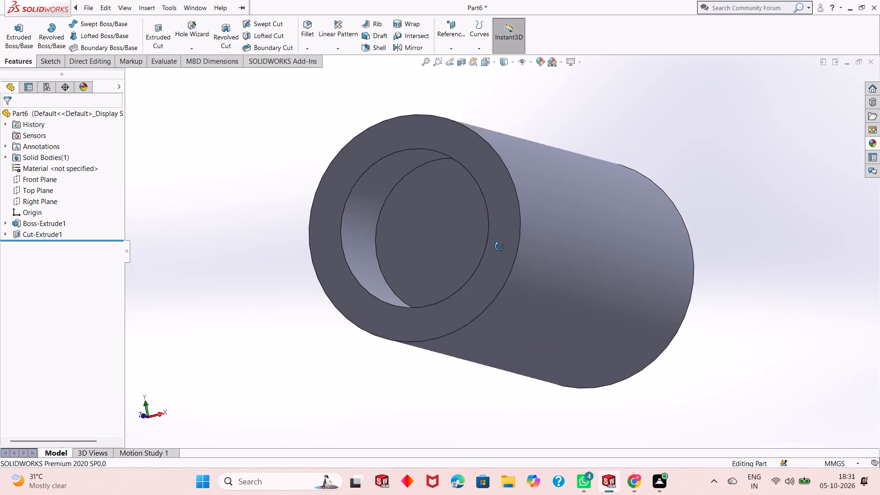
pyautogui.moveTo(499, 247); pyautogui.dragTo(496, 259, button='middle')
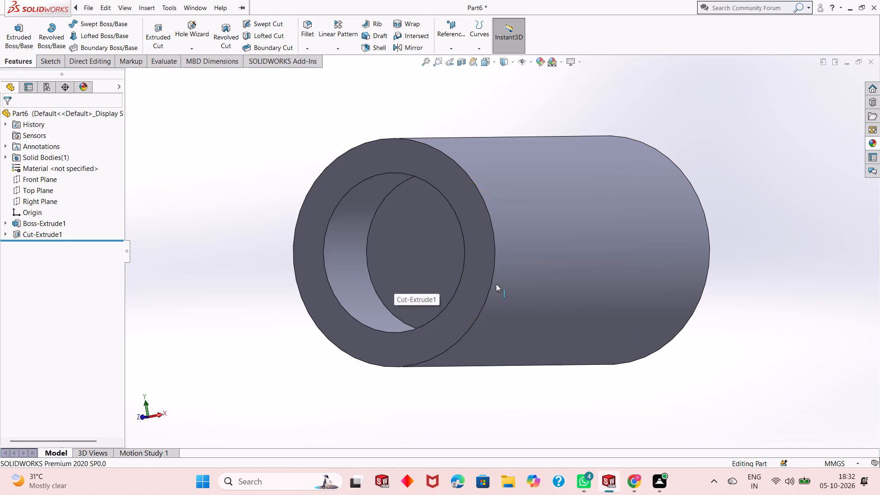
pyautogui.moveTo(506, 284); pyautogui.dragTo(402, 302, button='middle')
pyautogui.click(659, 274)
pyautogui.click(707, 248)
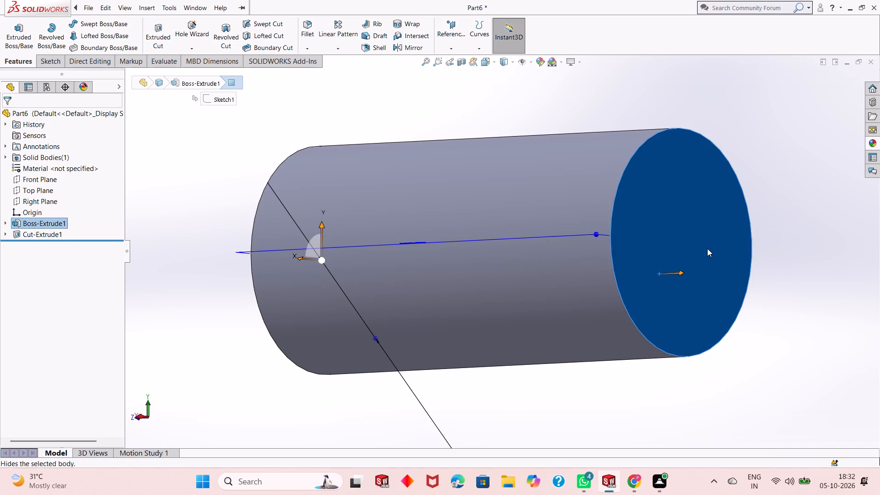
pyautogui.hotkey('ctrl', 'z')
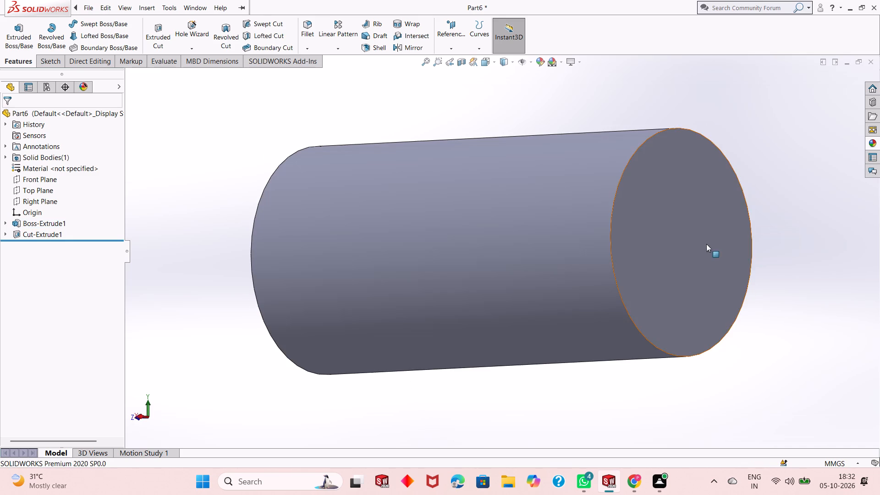
# Open a new sketch on the cylinder's flat end face, opposite the recess, and view it face-on.
pyautogui.click(706, 244)
pyautogui.click(744, 218)
pyautogui.hotkey('ctrl', '8')
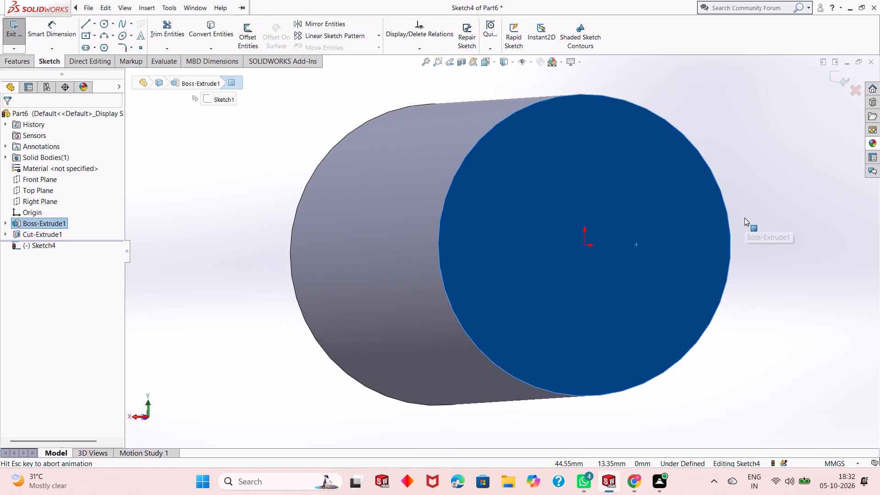
pyautogui.press('Escape')
# With hidden lines visible, convert the circular edge of the 70 mm recess into the open sketch.
pyautogui.click(515, 66)
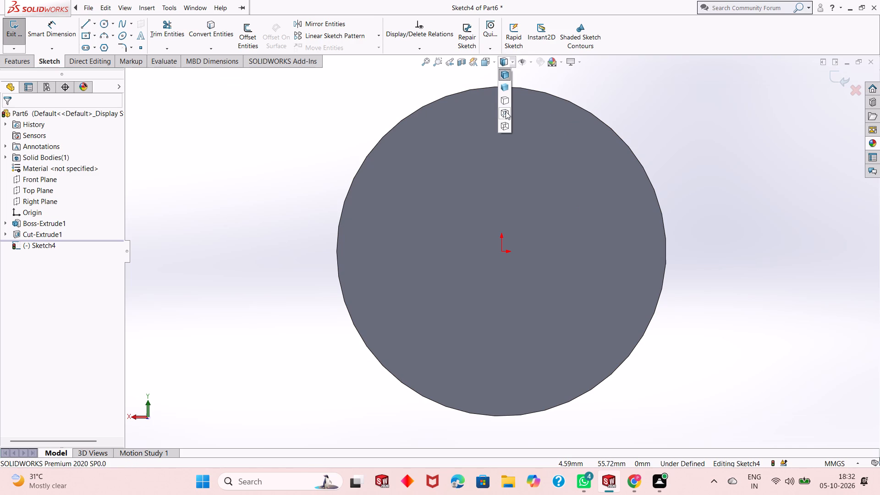
pyautogui.click(506, 111)
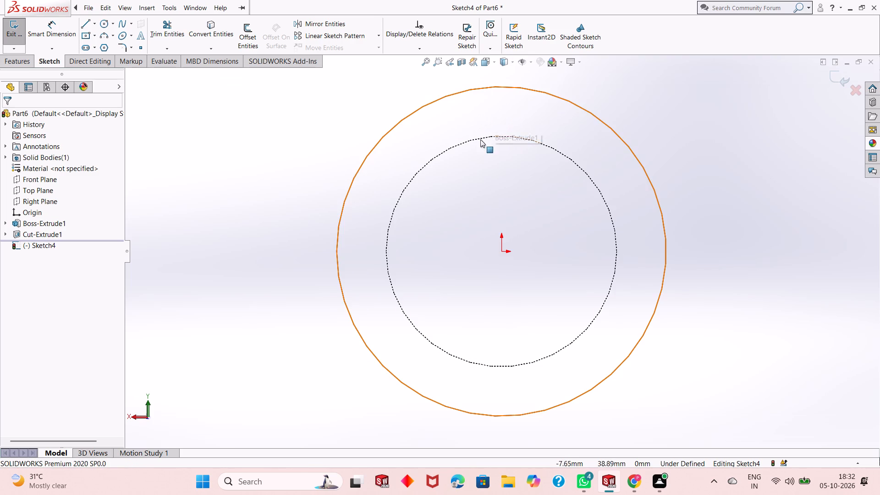
pyautogui.click(209, 36)
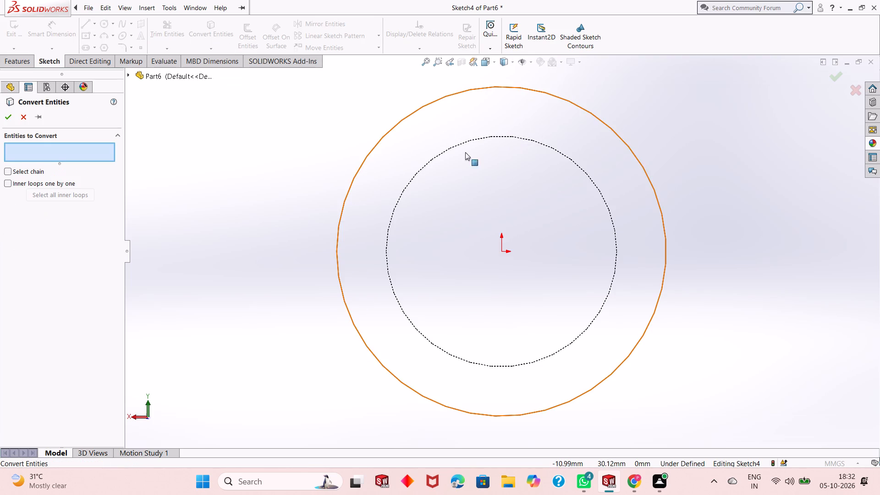
pyautogui.click(471, 139)
pyautogui.click(12, 118)
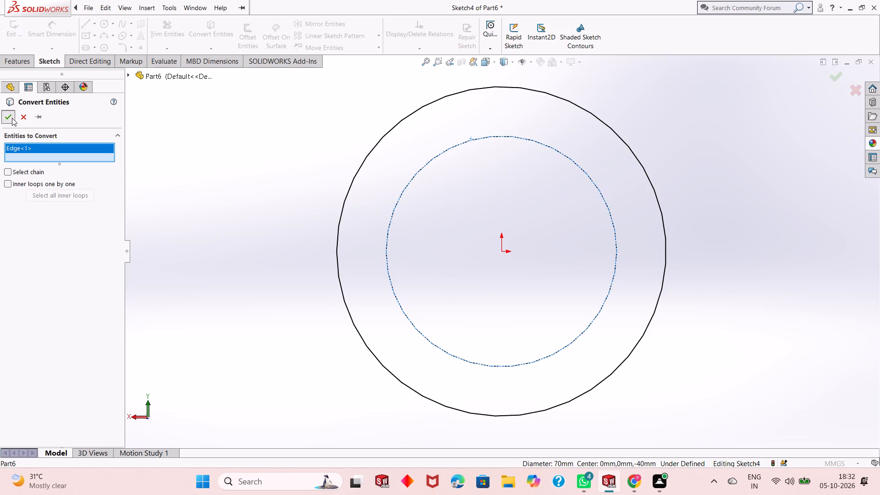
# Return the model display to shaded with edges.
pyautogui.click(509, 66)
pyautogui.click(511, 73)
pyautogui.click(506, 77)
pyautogui.press('Escape')
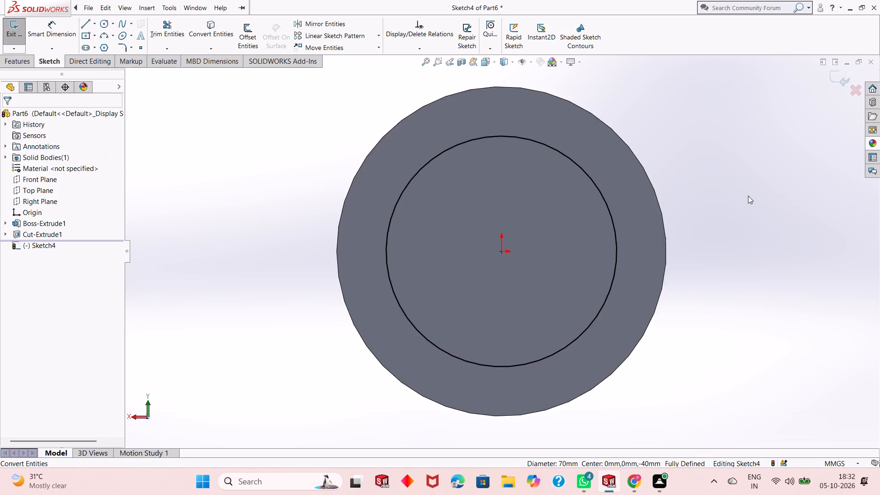
# Start an extruded cut from the converted circle and set its blind depth to 60 mm.
pyautogui.moveTo(658, 243); pyautogui.dragTo(691, 264, button='middle')
pyautogui.scroll(2, 626, 290)
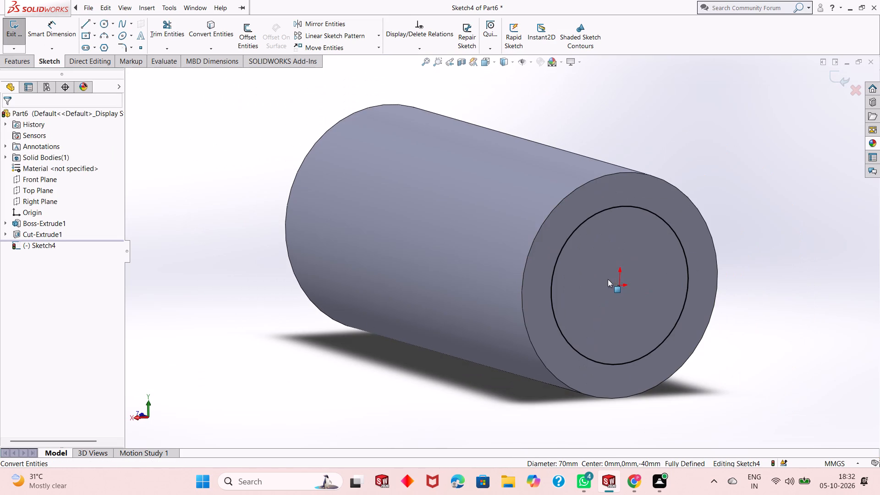
pyautogui.moveTo(607, 279); pyautogui.dragTo(600, 271, button='middle')
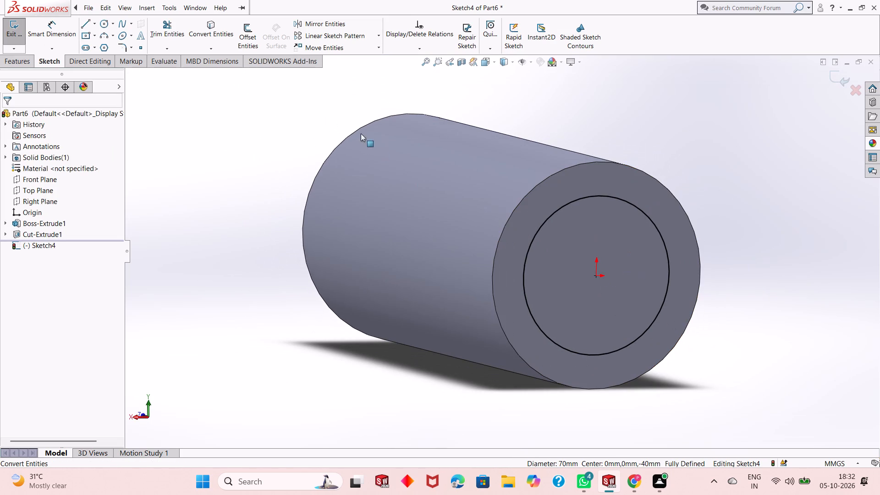
pyautogui.click(27, 64)
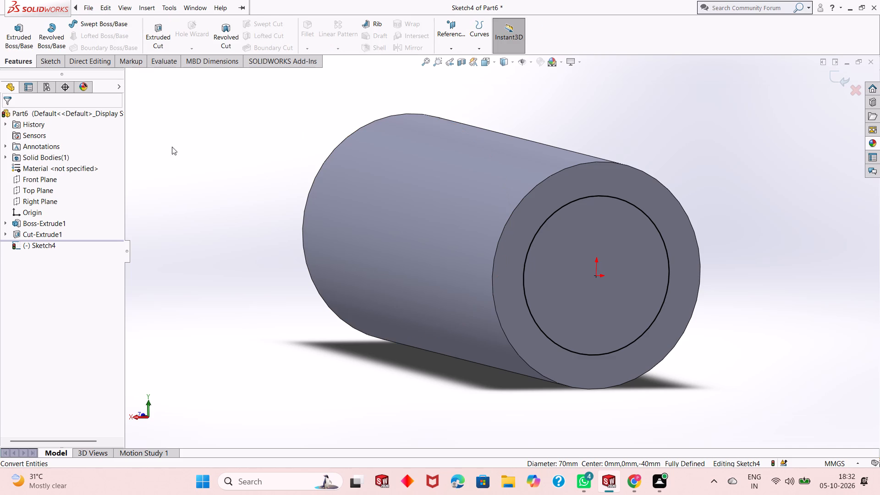
pyautogui.click(167, 34)
pyautogui.moveTo(528, 227); pyautogui.dragTo(559, 218, button='middle')
pyautogui.scroll(-2, 561, 218)
pyautogui.scroll(1, 561, 218)
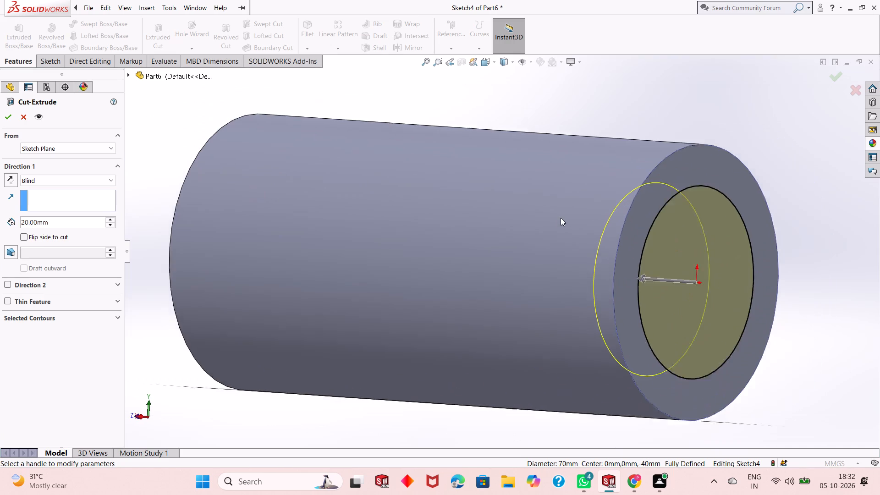
pyautogui.scroll(2, 561, 218)
pyautogui.moveTo(549, 233); pyautogui.dragTo(554, 235, button='middle')
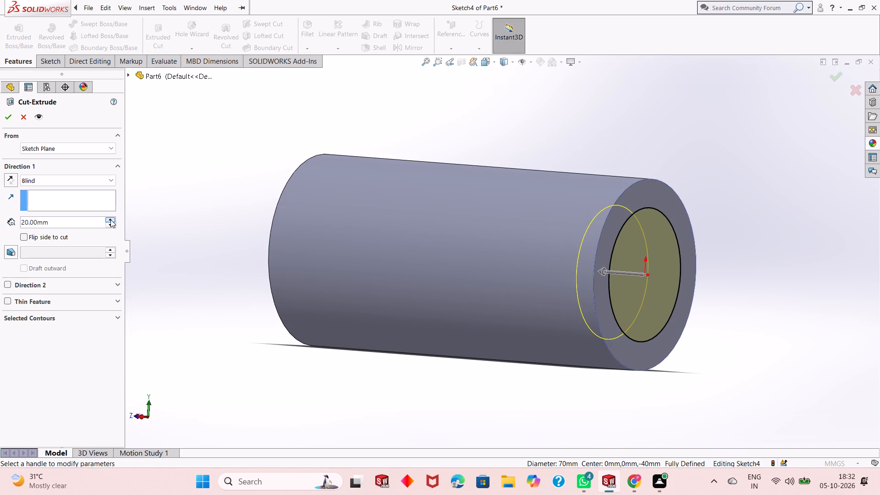
pyautogui.click(55, 219)
pyautogui.click(55, 219)
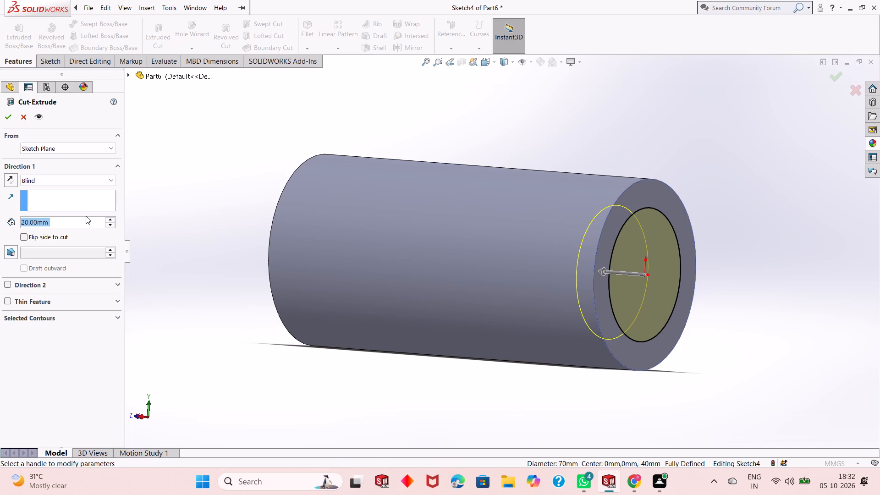
pyautogui.write('60')
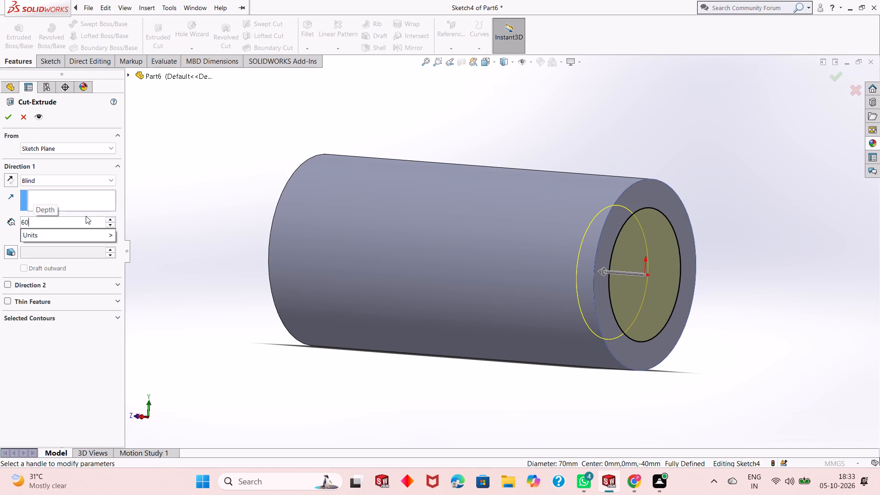
pyautogui.press('+')
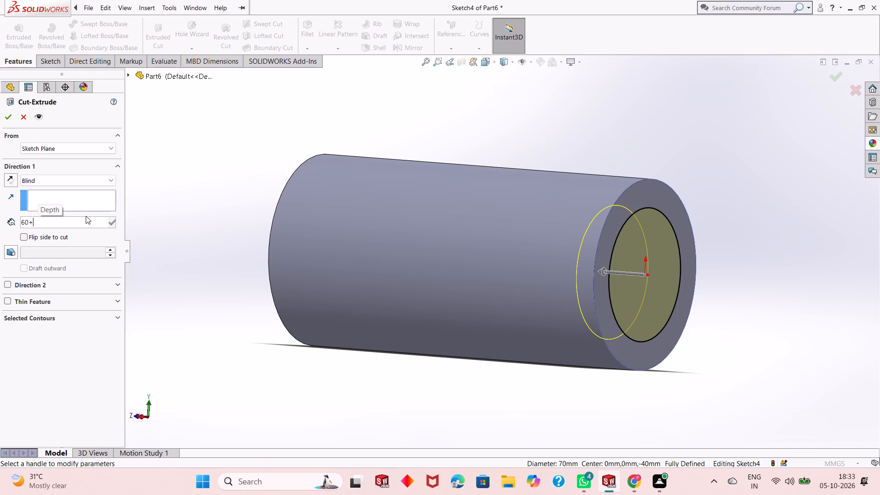
pyautogui.press('BackSpace')
pyautogui.press('Return')
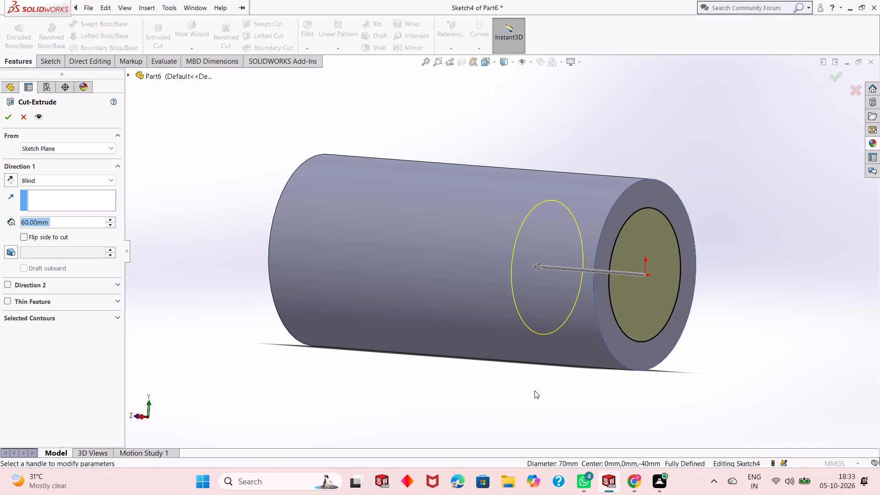
# Set the cut's blind depth to 70 mm and complete the extruded cut.
pyautogui.moveTo(534, 390); pyautogui.dragTo(553, 388, button='middle')
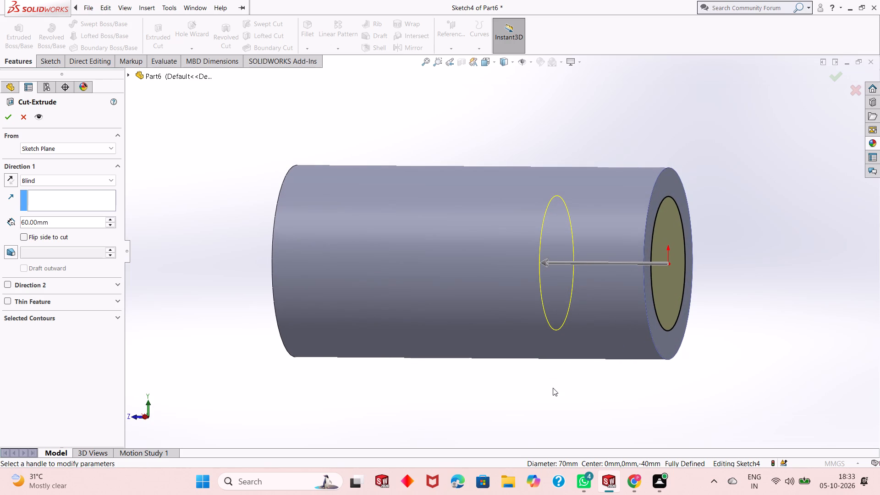
pyautogui.moveTo(709, 350); pyautogui.dragTo(693, 361, button='middle')
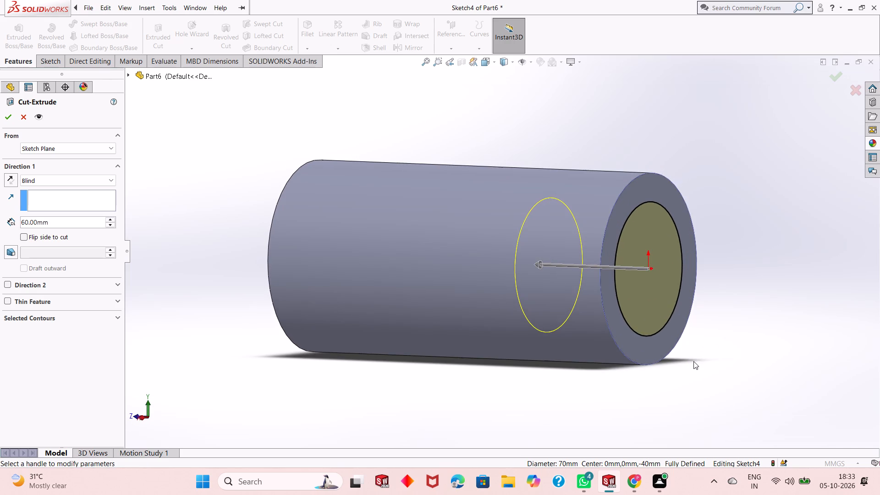
pyautogui.scroll(-2, 586, 281)
pyautogui.scroll(1, 595, 281)
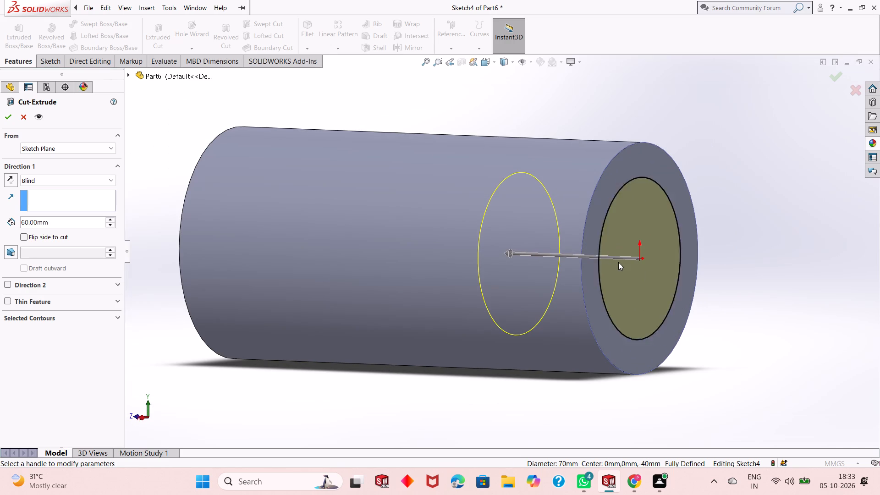
pyautogui.moveTo(711, 245); pyautogui.dragTo(704, 254, button='middle')
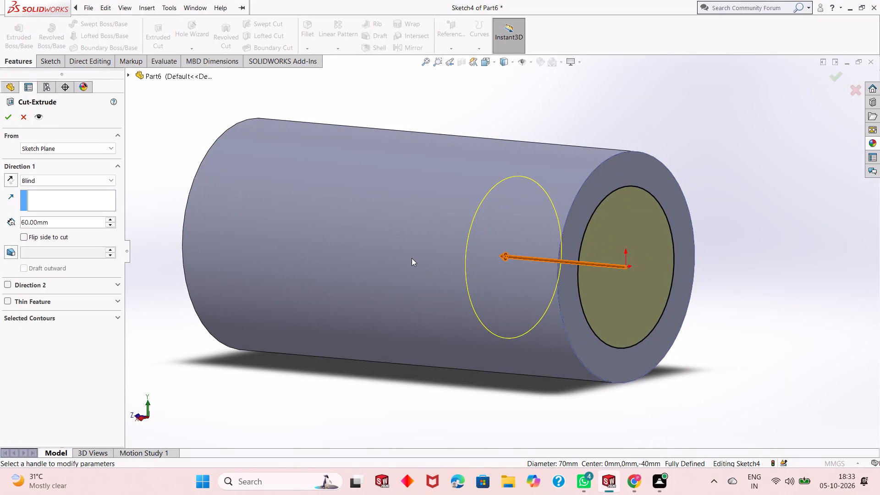
pyautogui.scroll(-3, 412, 258)
pyautogui.scroll(3, 412, 264)
pyautogui.doubleClick(46, 218)
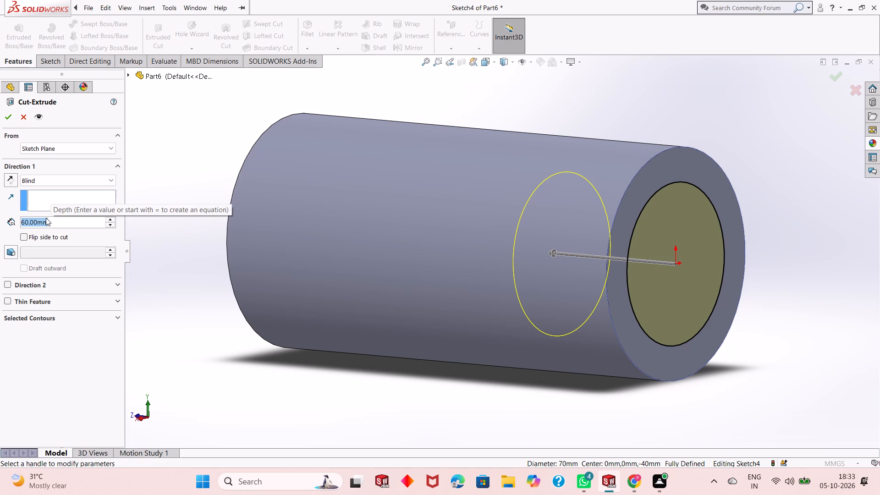
pyautogui.write('70')
pyautogui.press('Return')
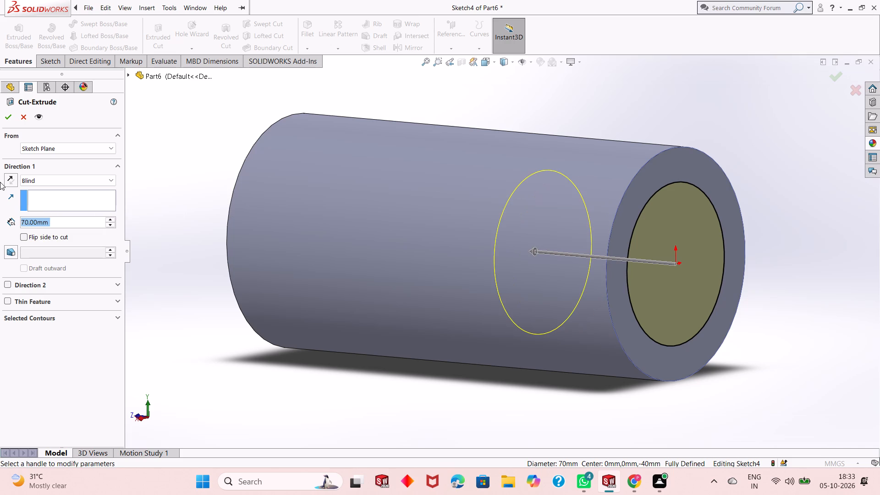
pyautogui.click(8, 119)
pyautogui.click(349, 390)
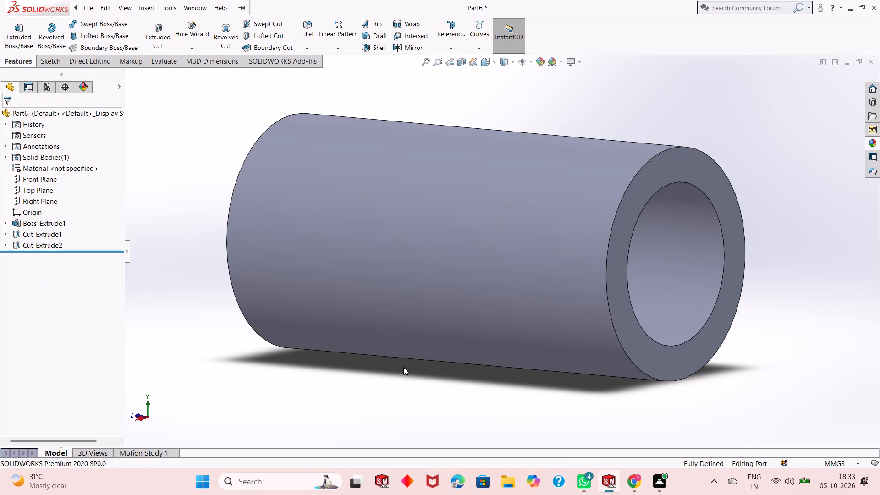
# Create a section view of the part through the Right Plane.
pyautogui.click(457, 65)
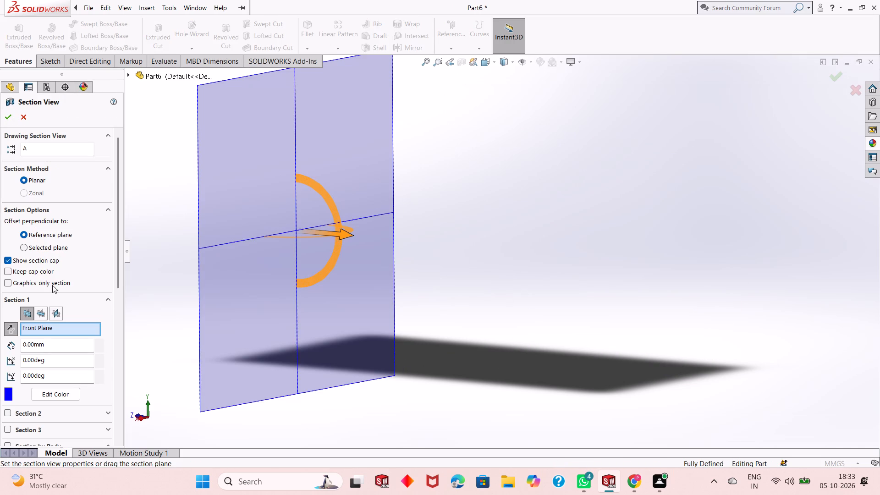
pyautogui.click(43, 319)
pyautogui.click(54, 315)
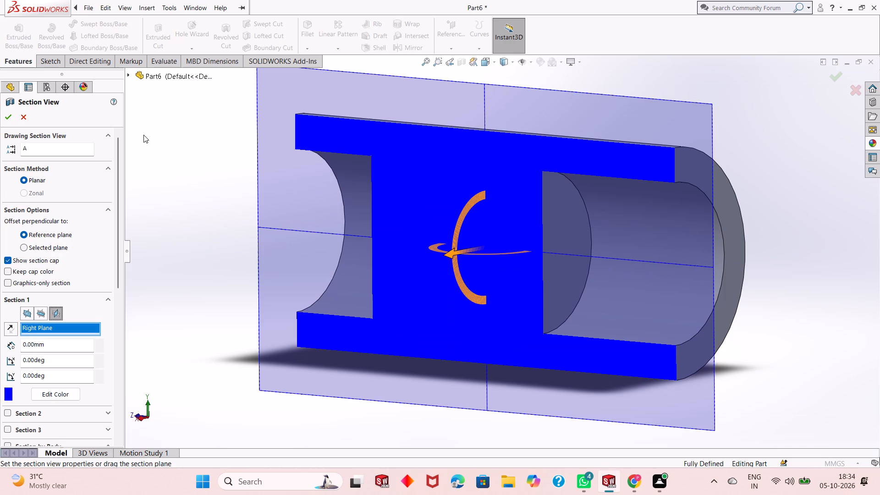
pyautogui.click(5, 113)
# Examine both end recesses and the solid core between them in the sectioned model.
pyautogui.moveTo(403, 248); pyautogui.dragTo(419, 223, button='middle')
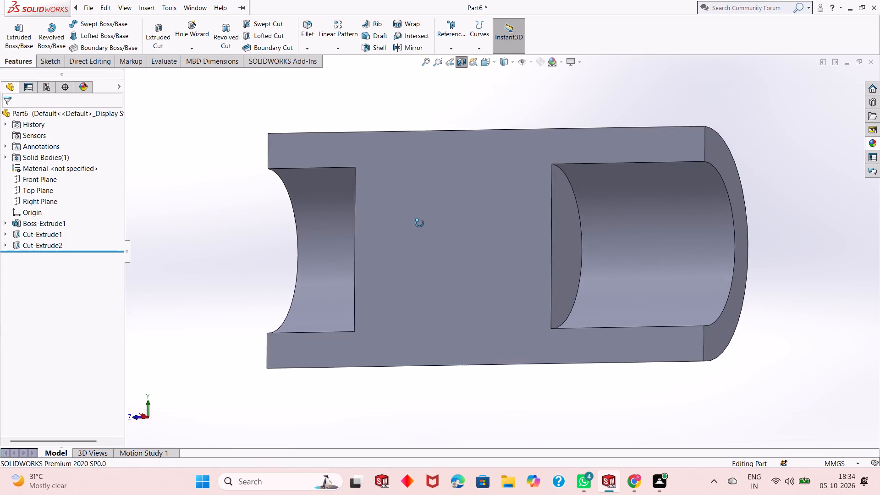
pyautogui.moveTo(419, 223); pyautogui.dragTo(436, 232, button='middle')
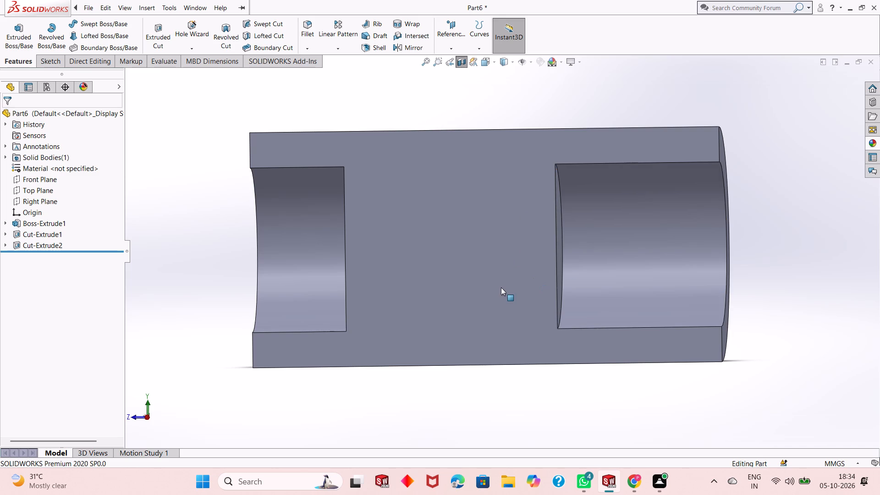
pyautogui.scroll(1, 517, 262)
pyautogui.moveTo(527, 248); pyautogui.dragTo(536, 285, button='middle')
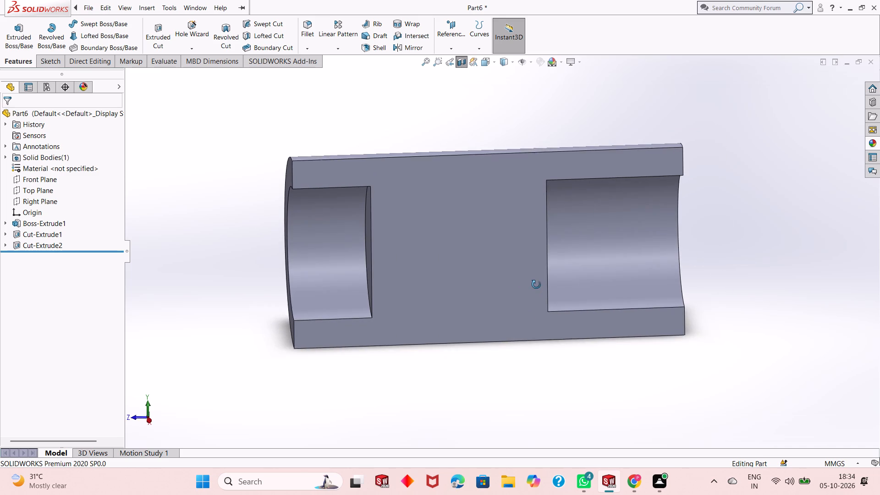
pyautogui.moveTo(536, 285); pyautogui.dragTo(493, 284, button='middle')
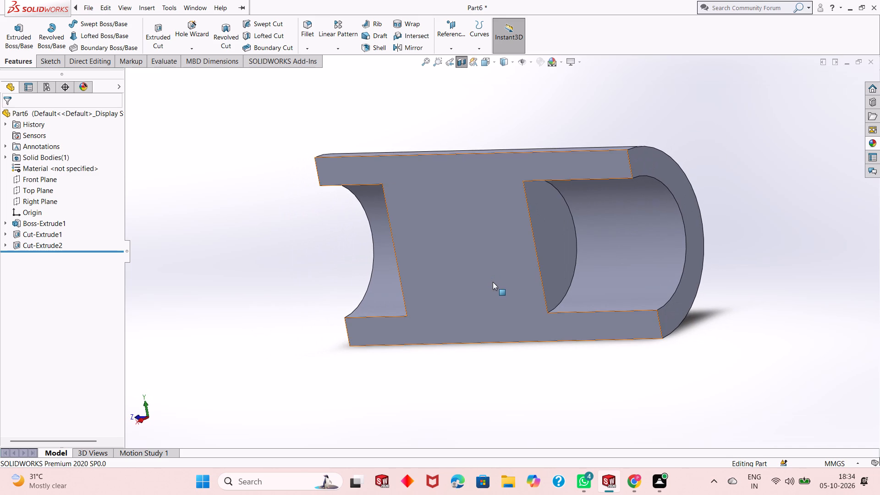
pyautogui.scroll(1, 495, 272)
pyautogui.moveTo(495, 272); pyautogui.dragTo(508, 256, button='middle')
pyautogui.scroll(-2, 500, 265)
pyautogui.scroll(2, 500, 266)
pyautogui.scroll(-1, 506, 187)
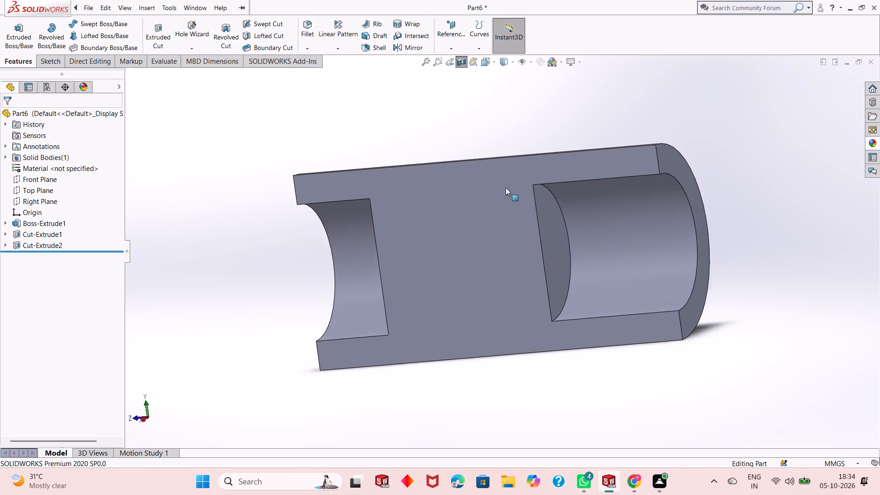
pyautogui.scroll(-1, 506, 187)
pyautogui.scroll(2, 471, 258)
pyautogui.moveTo(470, 258); pyautogui.dragTo(483, 254, button='middle')
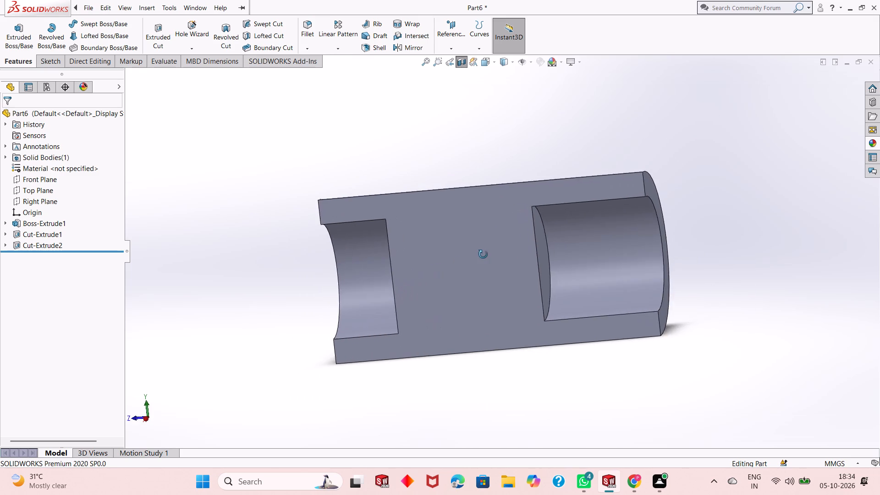
# Turn off the section view of the part.
pyautogui.moveTo(483, 254); pyautogui.dragTo(526, 244, button='middle')
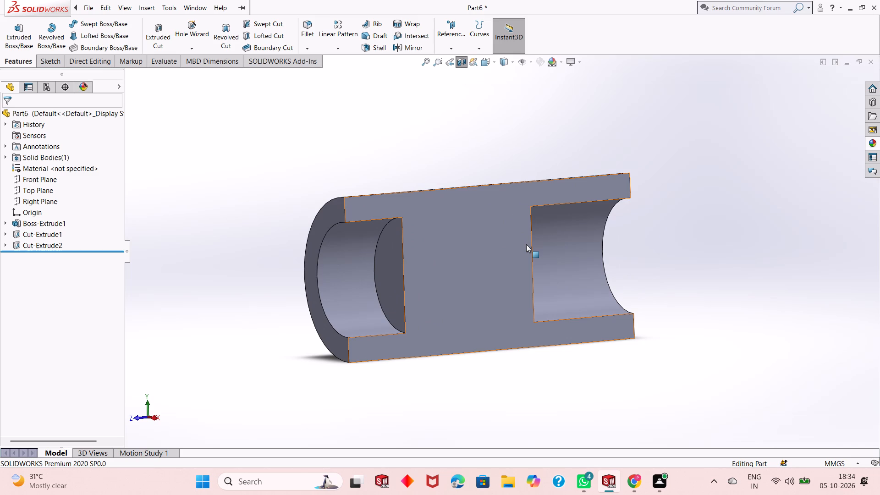
pyautogui.click(460, 62)
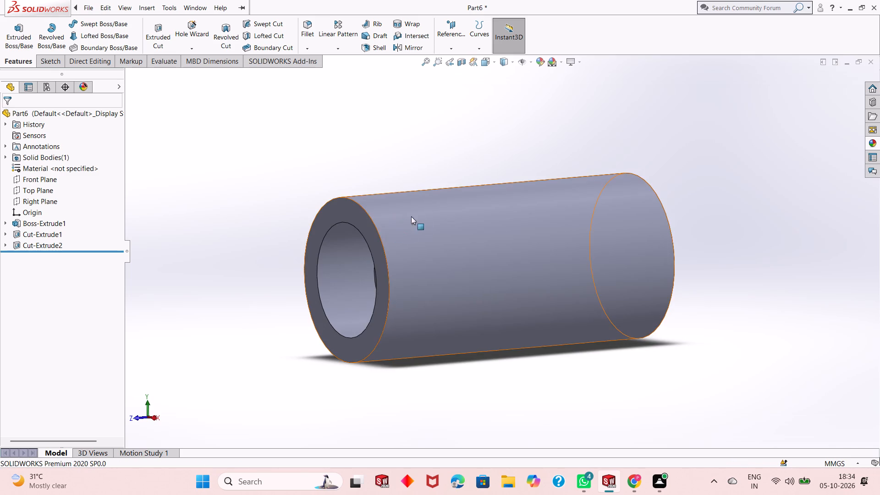
# Start a new sketch on the floor of the 40 mm deep end recess and view it face-on.
pyautogui.moveTo(418, 216); pyautogui.dragTo(431, 207, button='middle')
pyautogui.click(384, 269)
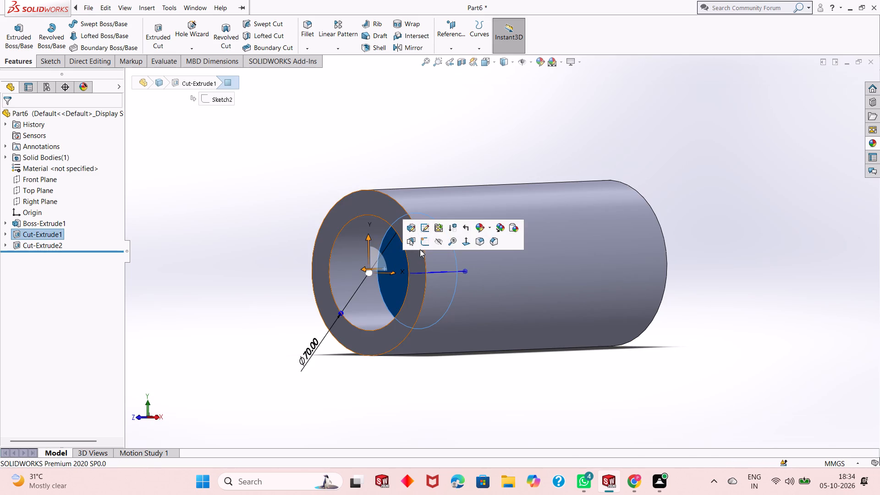
pyautogui.click(429, 241)
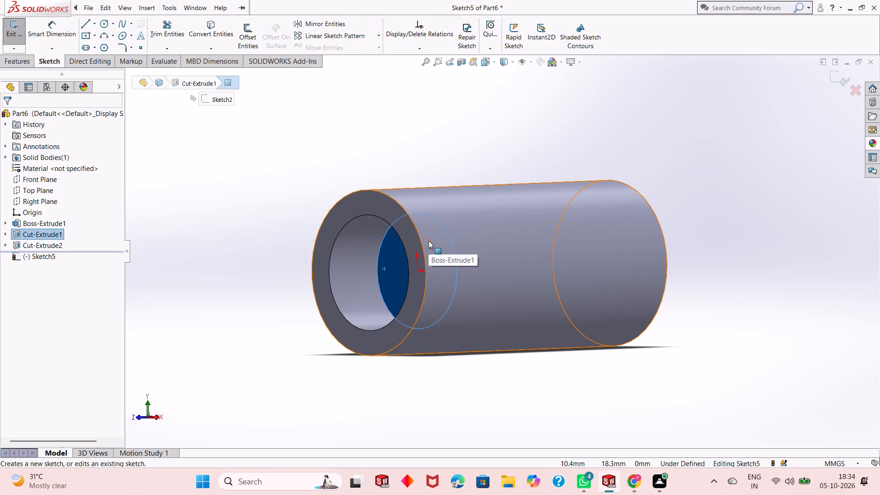
pyautogui.hotkey('ctrl', '8')
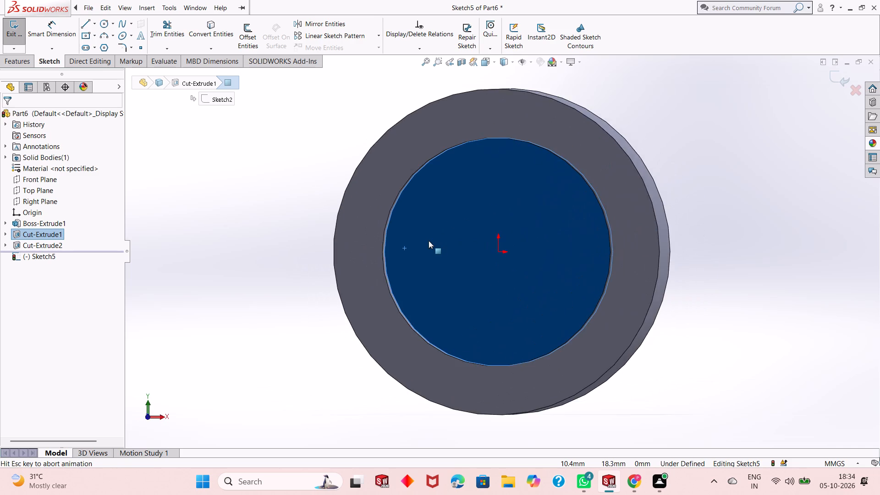
pyautogui.click(276, 335)
pyautogui.scroll(1, 456, 286)
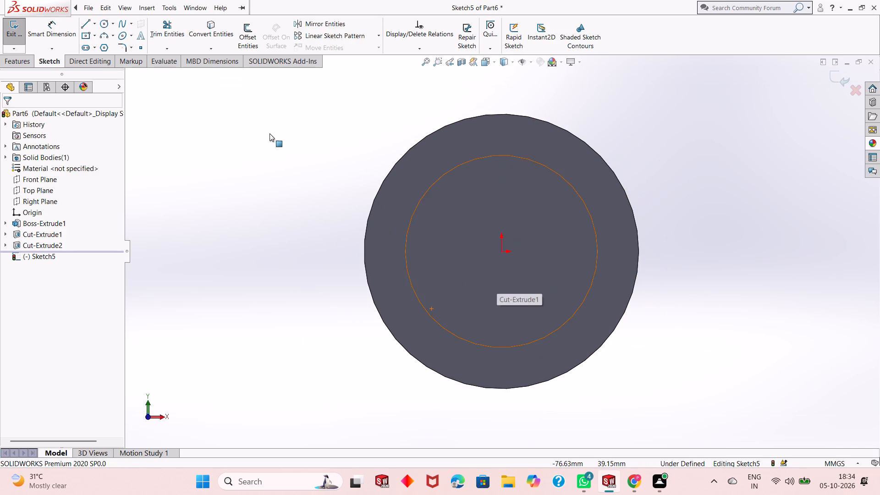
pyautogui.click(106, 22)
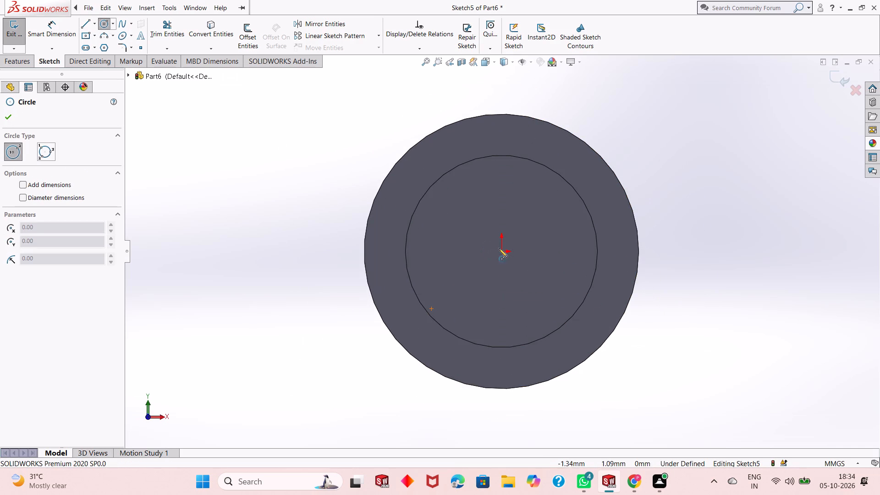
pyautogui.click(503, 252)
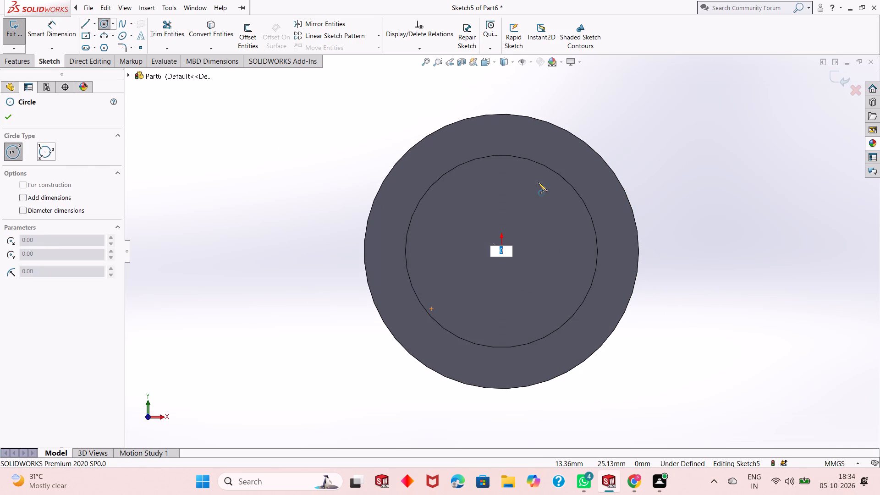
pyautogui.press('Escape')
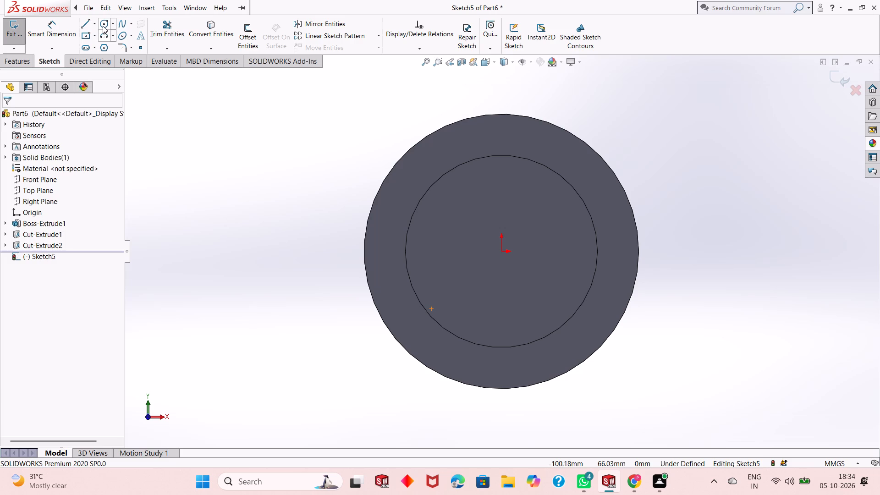
# Sketch a circle about 51 mm in diameter centred on the origin.
pyautogui.click(103, 26)
pyautogui.click(503, 253)
pyautogui.click(529, 187)
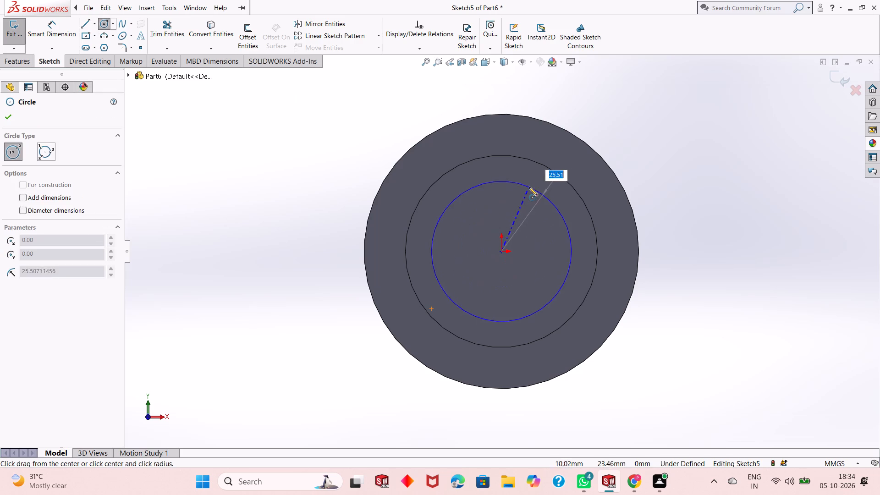
pyautogui.rightClick(647, 146)
pyautogui.click(662, 148)
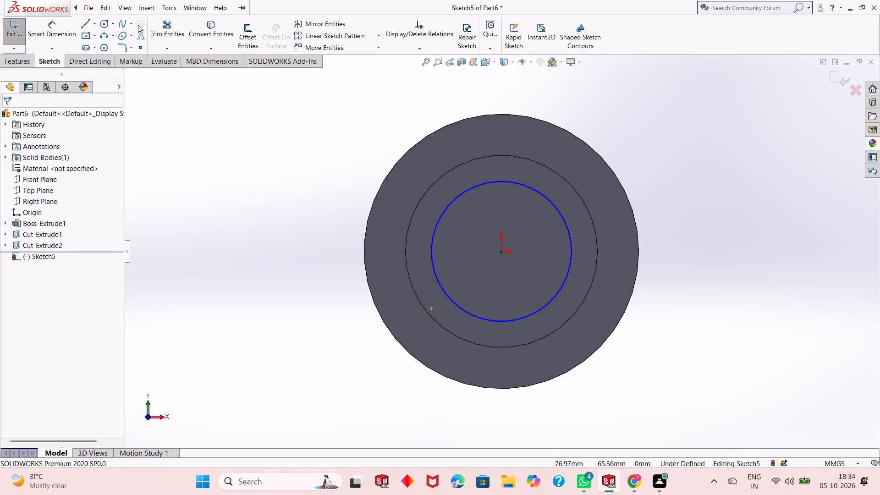
# Dimension the circle's diameter as 75 mm.
pyautogui.click(58, 32)
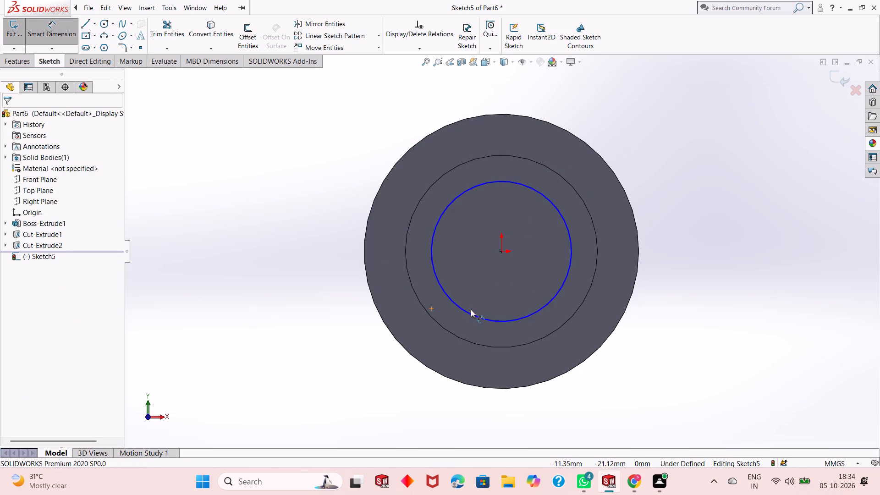
pyautogui.click(465, 314)
pyautogui.click(334, 390)
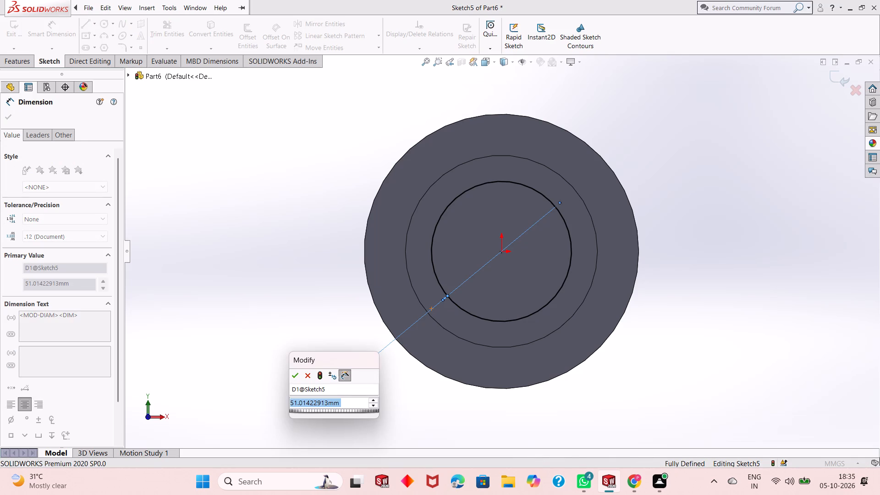
pyautogui.write('75')
pyautogui.press('Return')
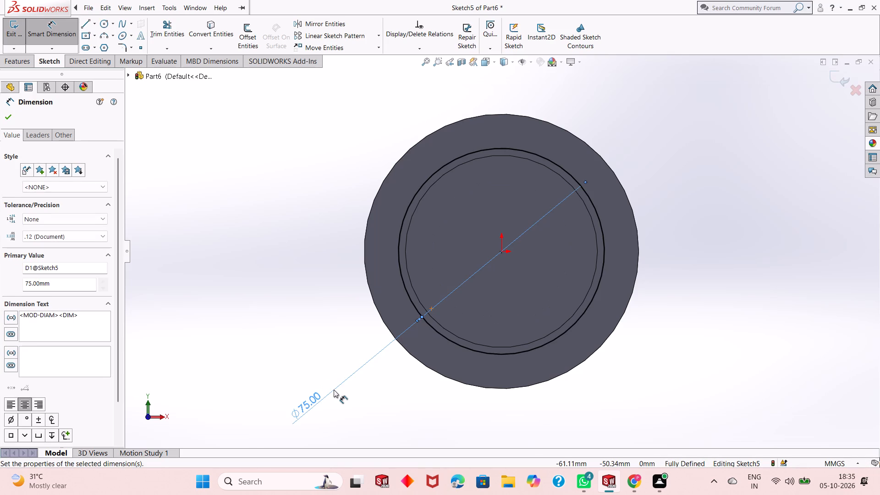
pyautogui.rightClick(253, 236)
pyautogui.click(280, 272)
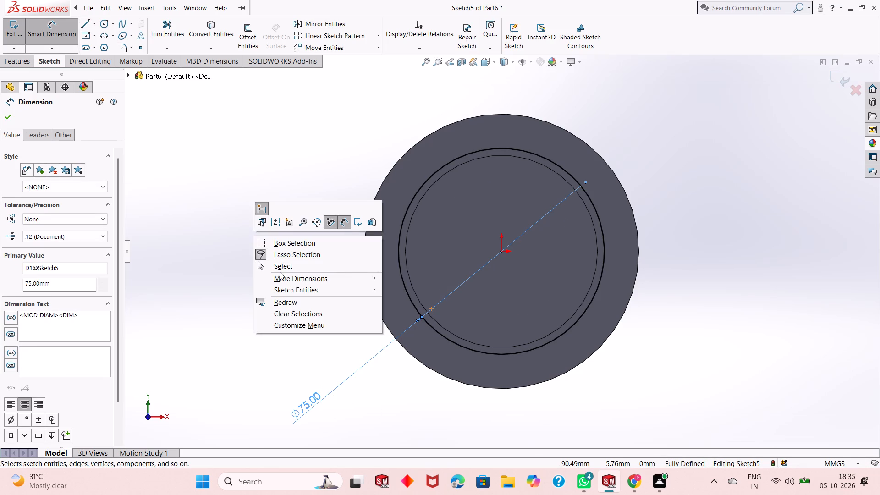
pyautogui.click(311, 264)
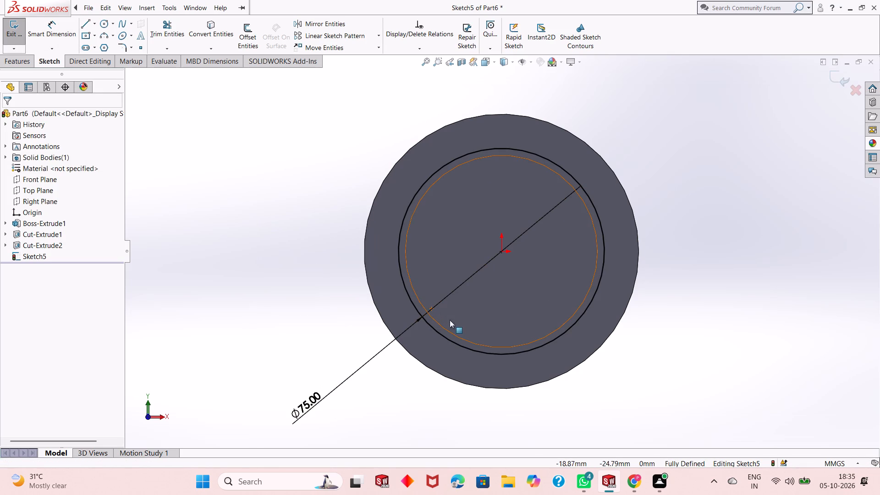
# Create a blind extruded cut 70 mm deep into the core from the 75 mm circle.
pyautogui.scroll(1, 475, 324)
pyautogui.moveTo(522, 309); pyautogui.dragTo(512, 316, button='middle')
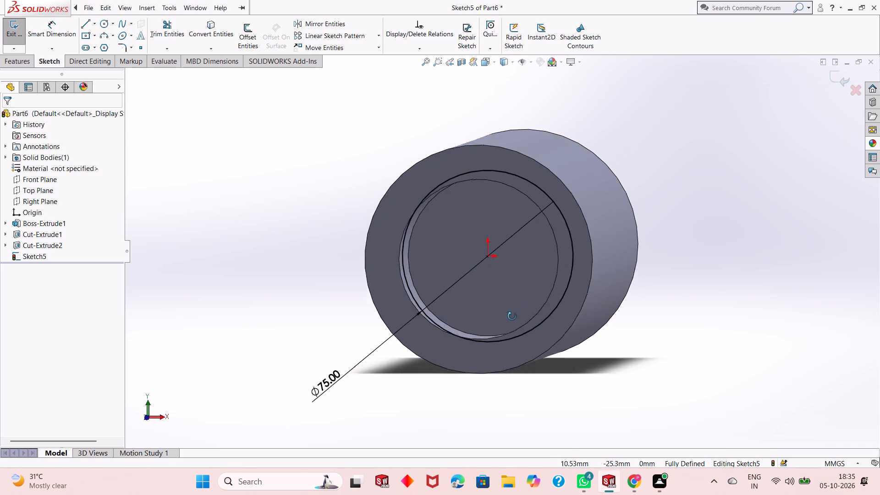
pyautogui.moveTo(512, 316); pyautogui.dragTo(503, 321, button='middle')
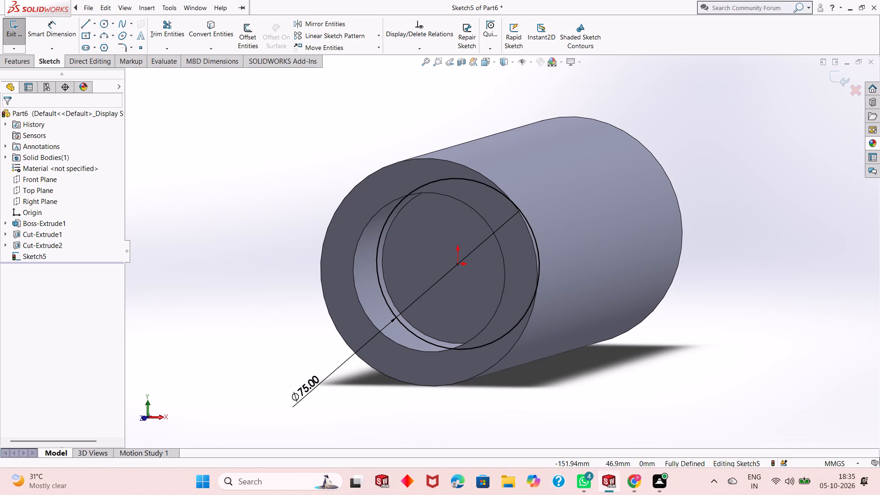
pyautogui.click(21, 61)
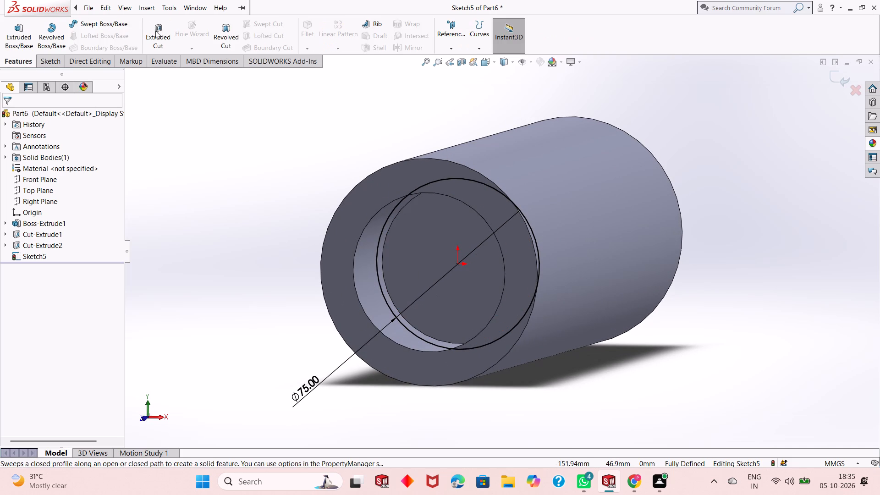
pyautogui.click(155, 31)
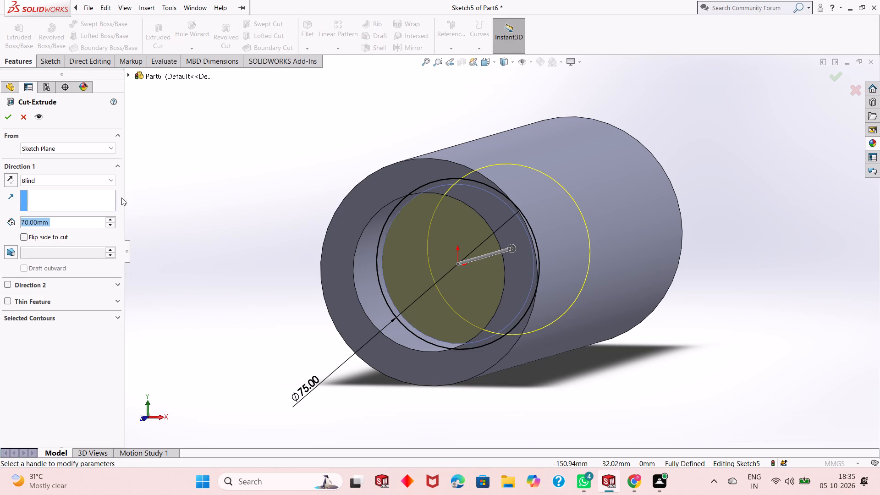
pyautogui.moveTo(291, 236); pyautogui.dragTo(258, 236, button='middle')
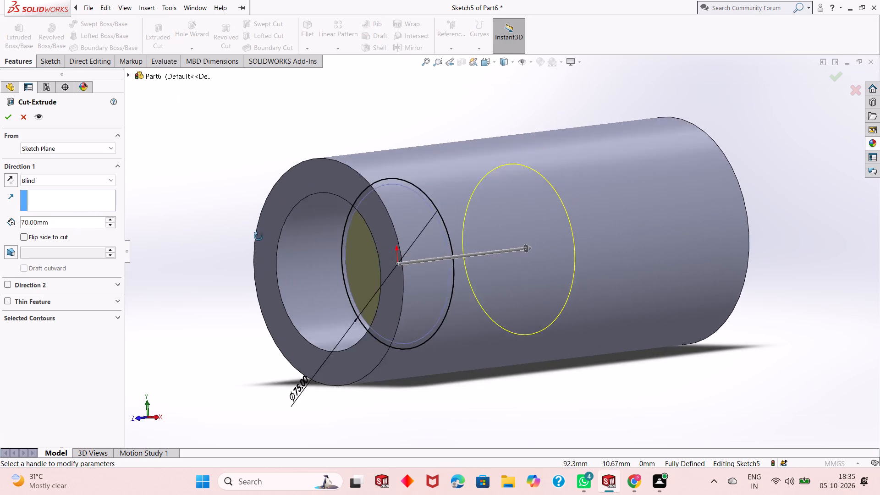
pyautogui.moveTo(258, 236); pyautogui.dragTo(232, 241, button='middle')
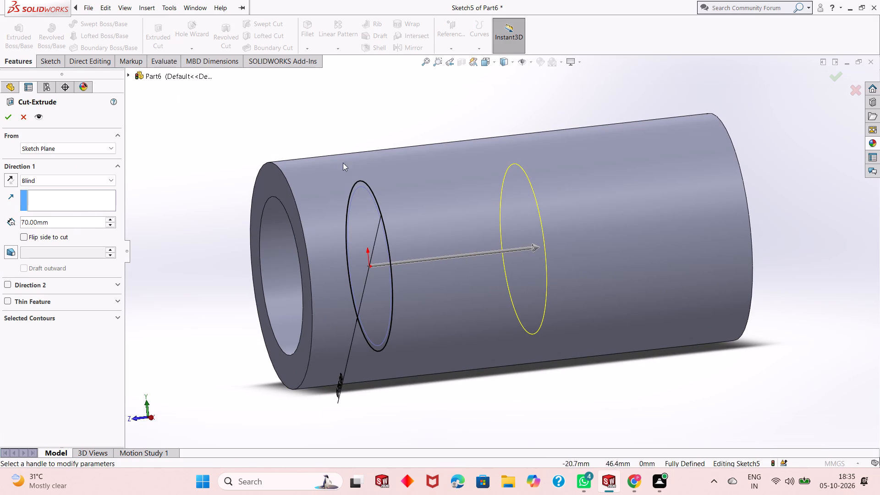
pyautogui.click(9, 121)
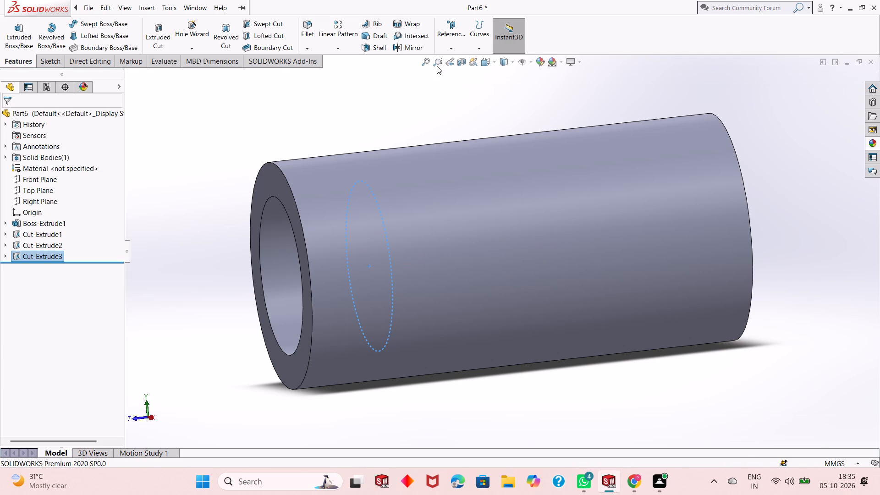
# Create a section view of the part through the Right Plane.
pyautogui.click(461, 63)
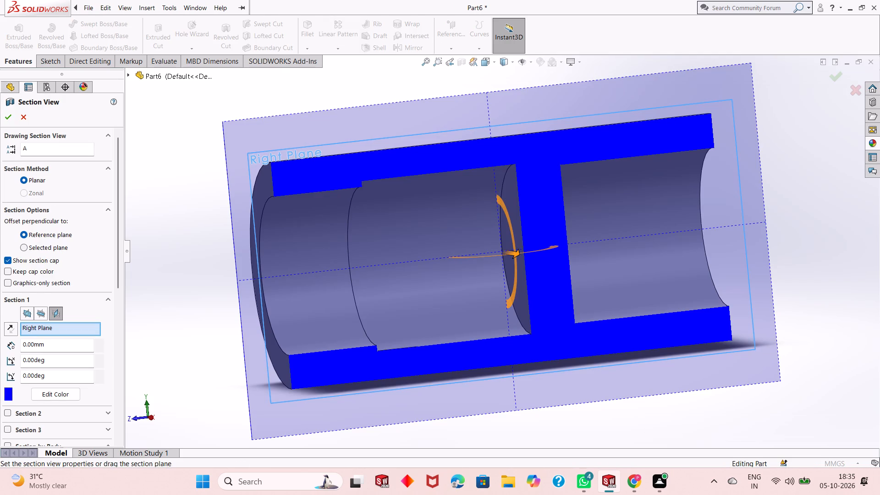
pyautogui.click(14, 114)
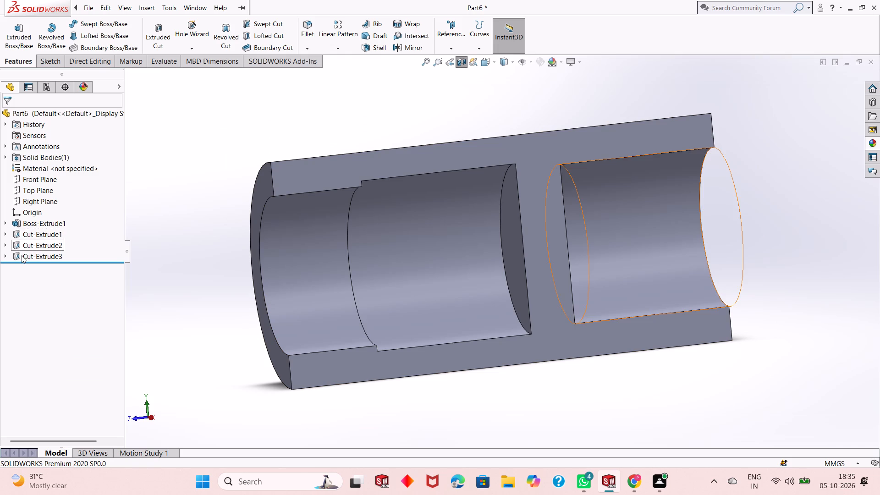
# Edit the 75 mm diameter cut feature and set its blind depth to 80 mm.
pyautogui.click(33, 252)
pyautogui.click(43, 226)
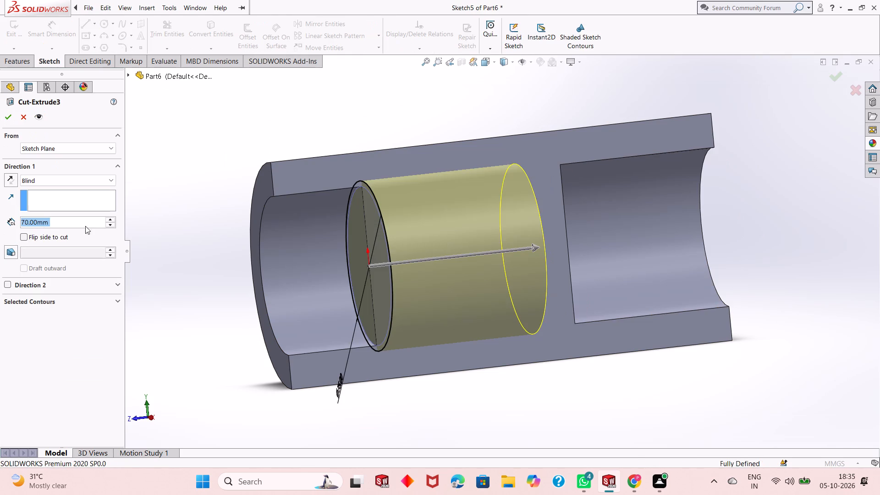
pyautogui.moveTo(375, 255); pyautogui.dragTo(354, 261, button='middle')
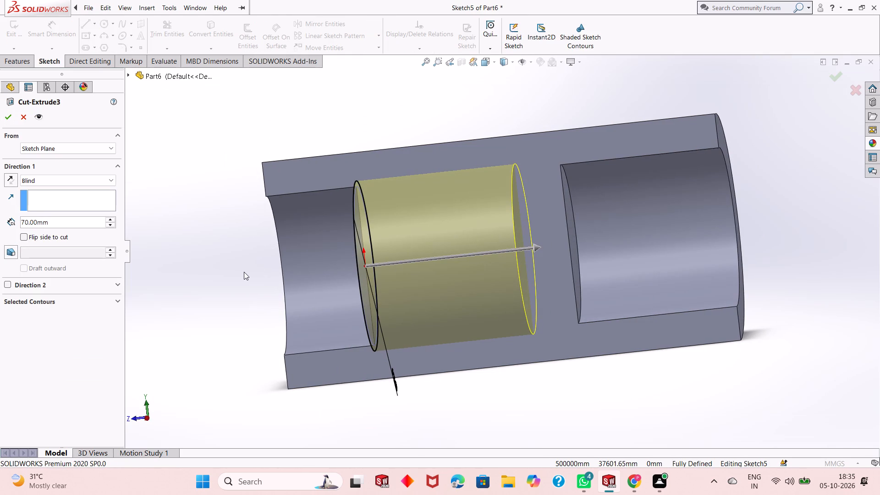
pyautogui.moveTo(244, 272); pyautogui.dragTo(270, 264, button='middle')
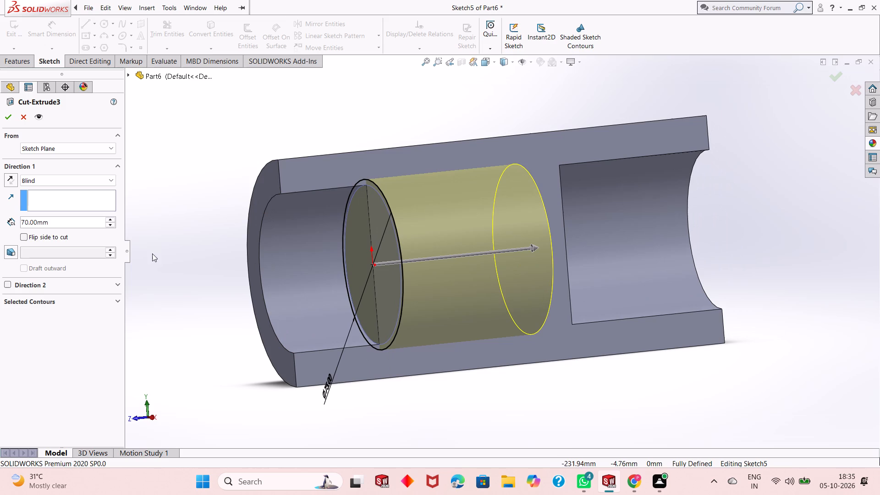
pyautogui.doubleClick(40, 224)
pyautogui.doubleClick(41, 223)
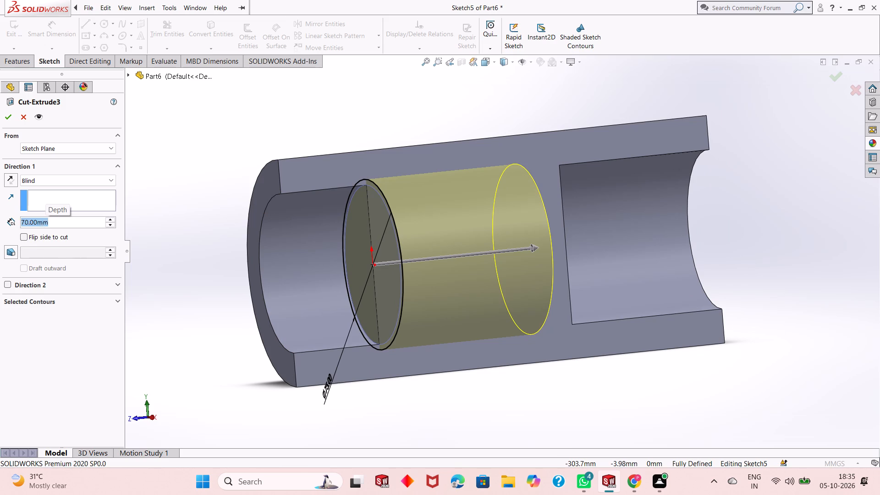
pyautogui.write('80')
pyautogui.press('Return')
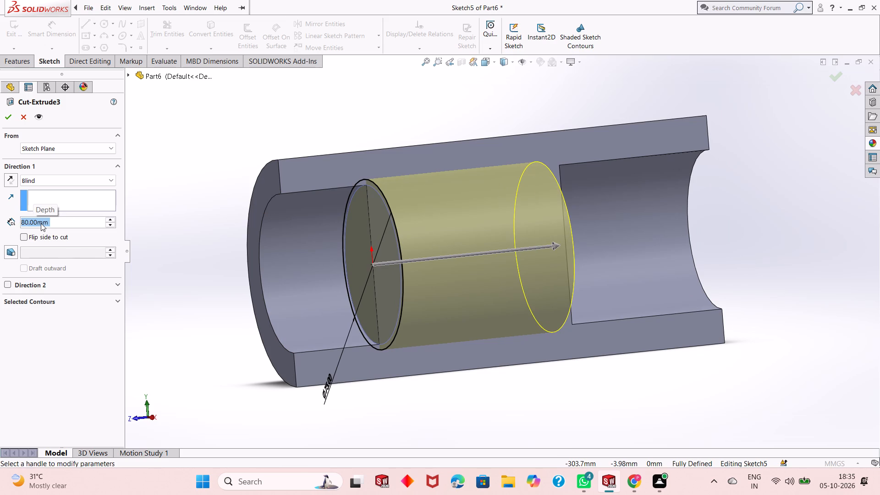
# Set the 75 mm diameter cut's blind depth to 90 mm and complete the feature edit.
pyautogui.moveTo(490, 392); pyautogui.dragTo(476, 400, button='middle')
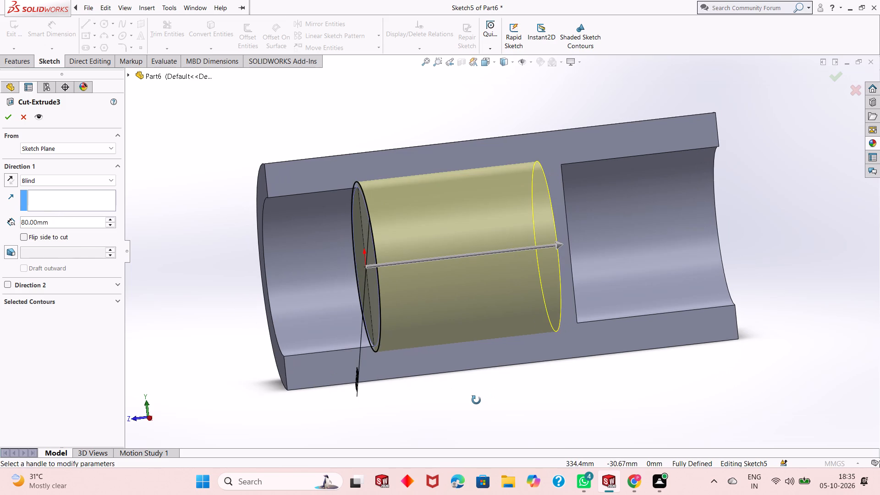
pyautogui.moveTo(476, 400); pyautogui.dragTo(465, 409, button='middle')
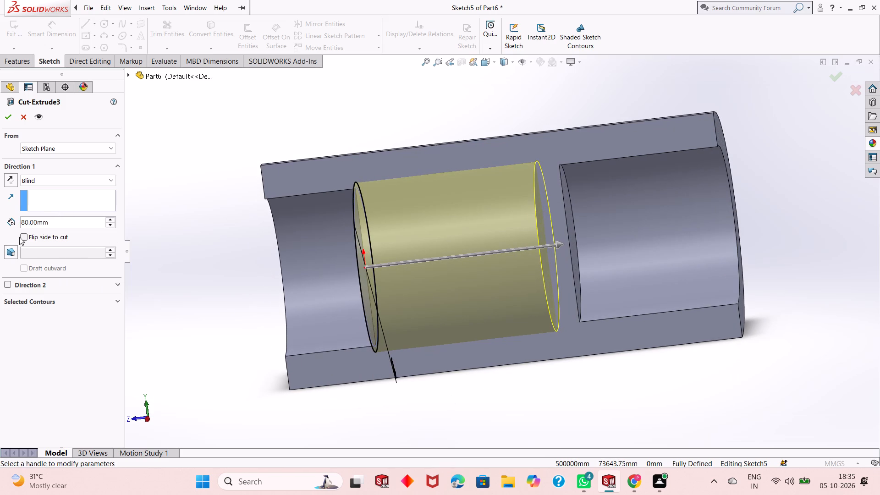
pyautogui.click(37, 223)
pyautogui.doubleClick(38, 223)
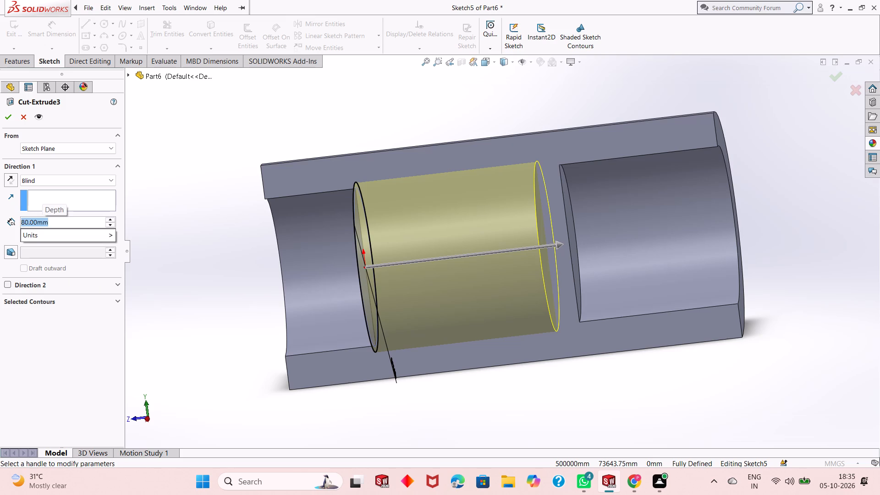
pyautogui.write('90')
pyautogui.press('Return')
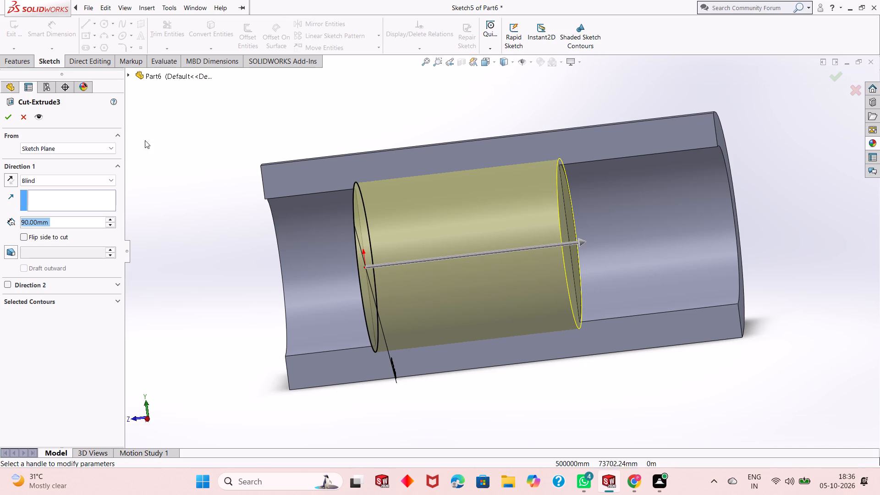
pyautogui.click(6, 119)
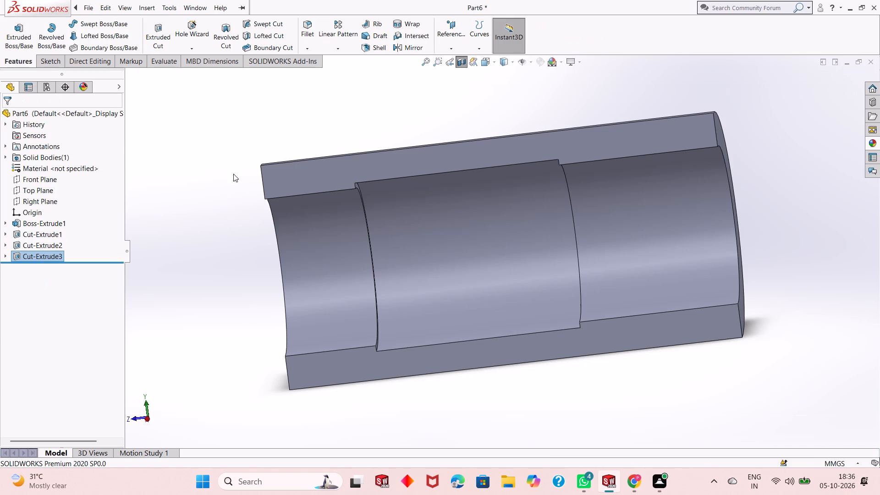
# Examine the sectioned cylinder from both ends, checking the end bores and the shoulders of the wider internal recess.
pyautogui.moveTo(216, 217); pyautogui.dragTo(158, 231, button='middle')
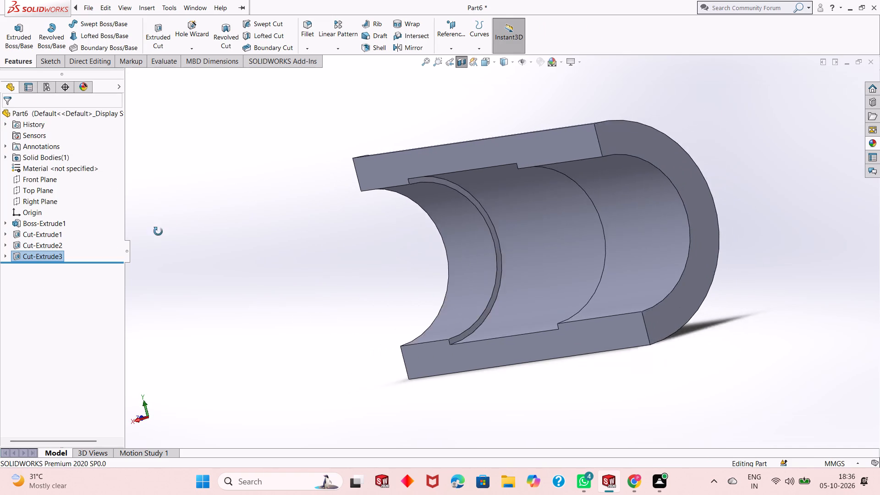
pyautogui.moveTo(158, 231); pyautogui.dragTo(266, 209, button='middle')
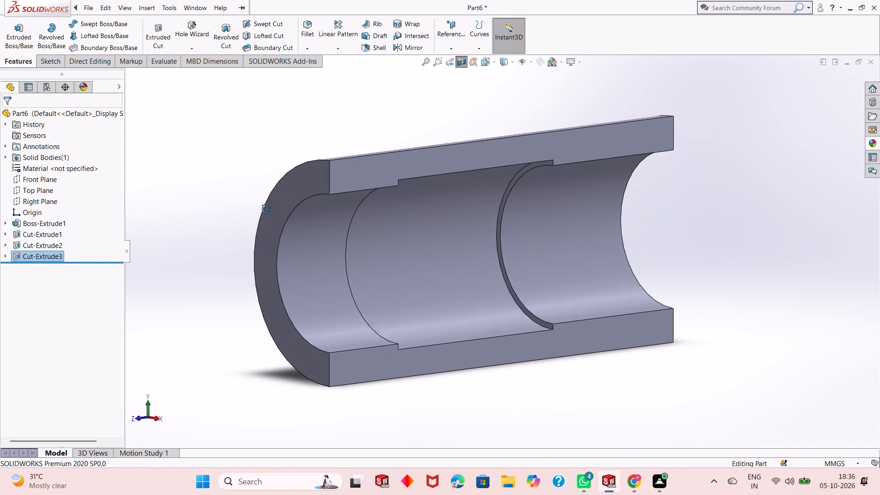
pyautogui.moveTo(266, 209); pyautogui.dragTo(297, 202, button='middle')
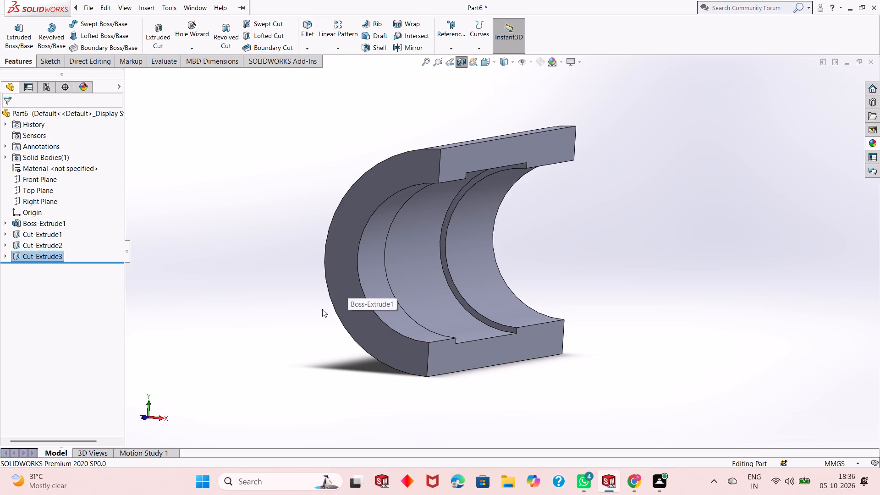
pyautogui.scroll(-1, 396, 299)
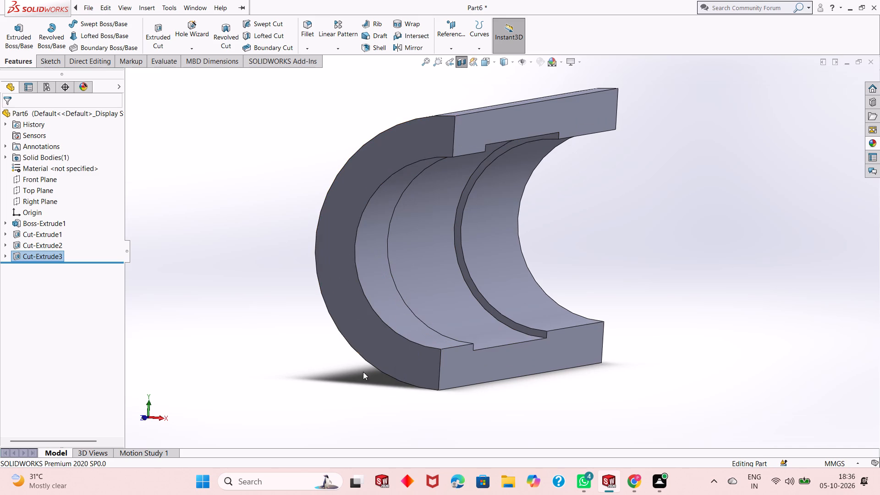
pyautogui.moveTo(348, 372); pyautogui.dragTo(341, 357, button='middle')
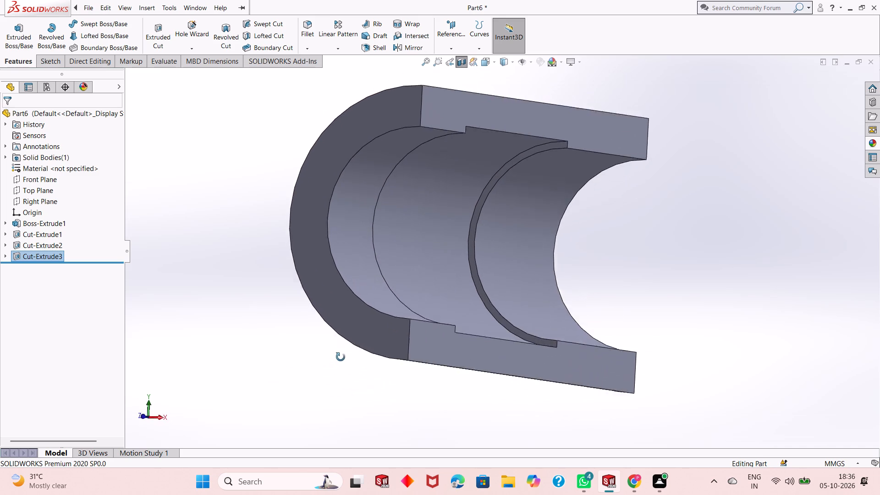
pyautogui.moveTo(341, 357); pyautogui.dragTo(336, 380, button='middle')
pyautogui.moveTo(313, 389); pyautogui.dragTo(294, 396, button='middle')
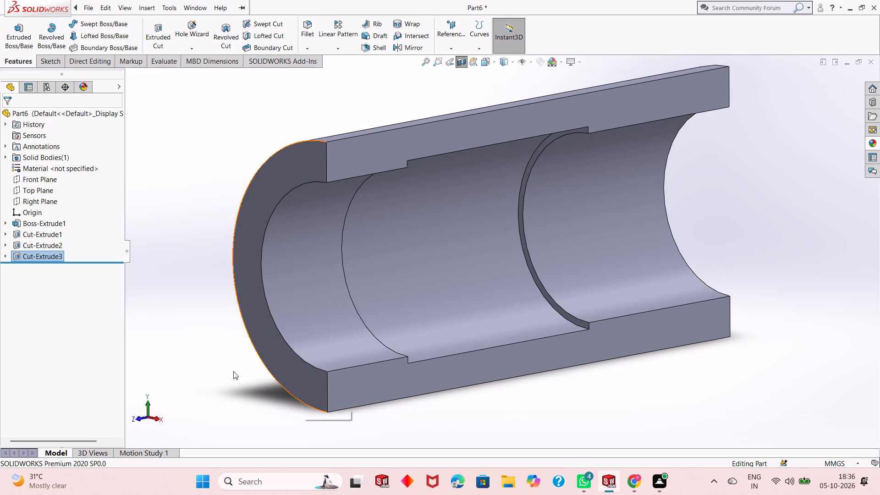
pyautogui.moveTo(227, 367); pyautogui.dragTo(232, 367, button='middle')
pyautogui.scroll(-2, 284, 239)
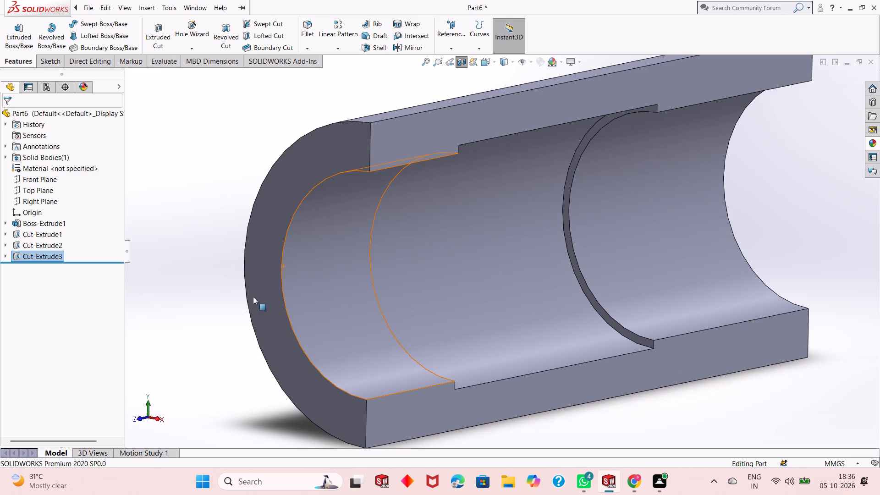
pyautogui.scroll(2, 223, 331)
pyautogui.moveTo(297, 347); pyautogui.dragTo(256, 337, button='middle')
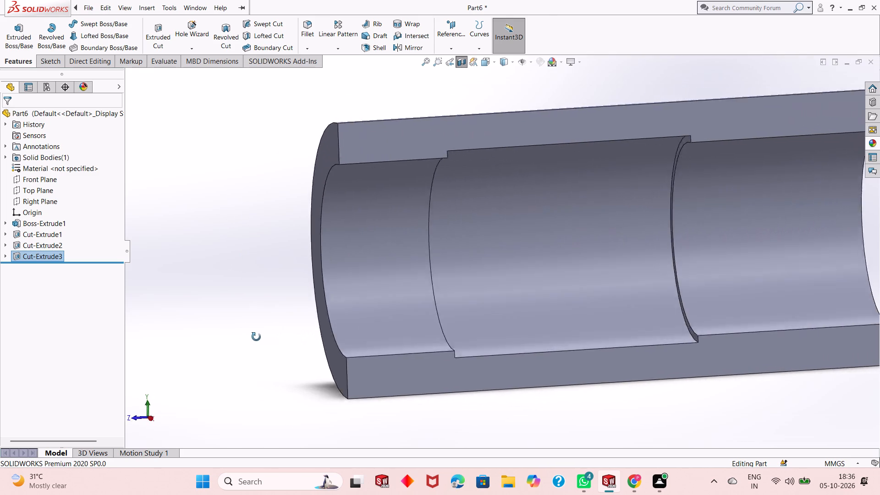
pyautogui.moveTo(256, 337); pyautogui.dragTo(192, 341, button='middle')
pyautogui.scroll(-3, 575, 269)
pyautogui.scroll(2, 360, 291)
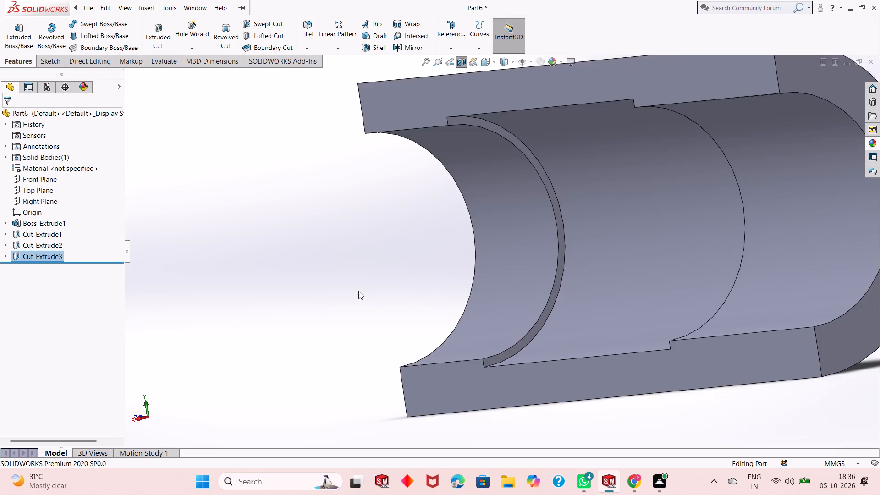
pyautogui.scroll(1, 358, 291)
pyautogui.scroll(-2, 640, 226)
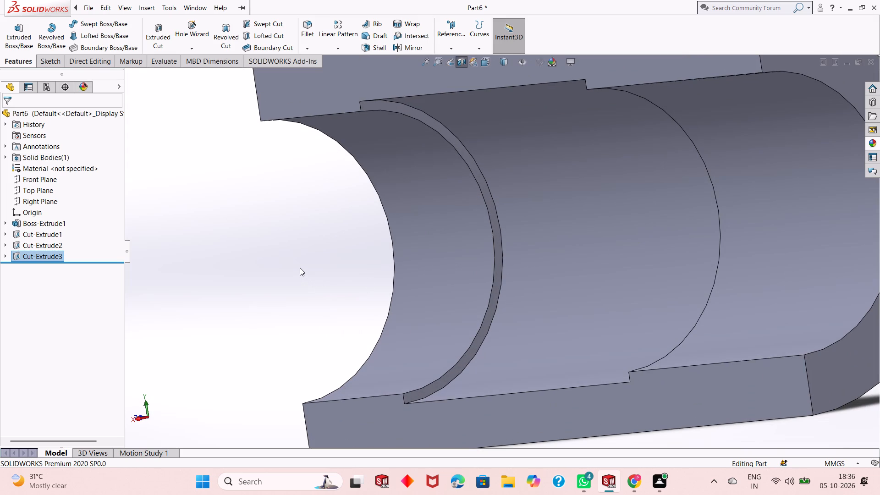
pyautogui.moveTo(299, 267); pyautogui.dragTo(388, 243, button='middle')
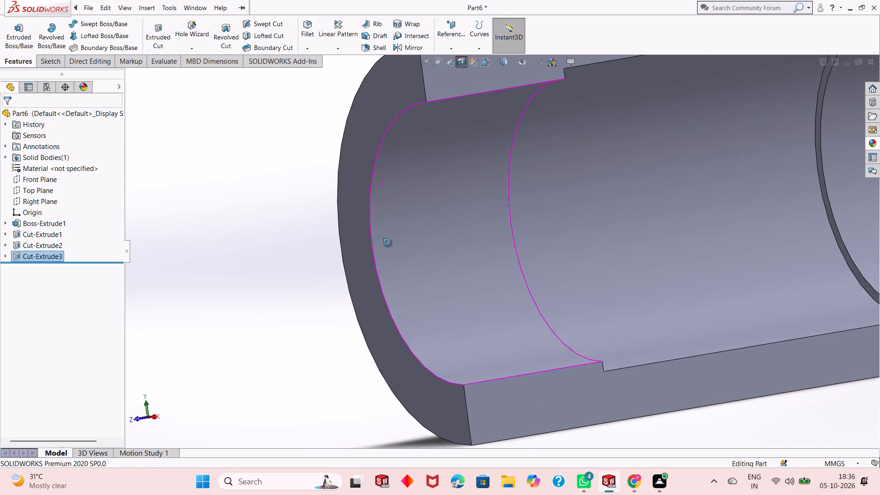
pyautogui.moveTo(388, 243); pyautogui.dragTo(459, 232, button='middle')
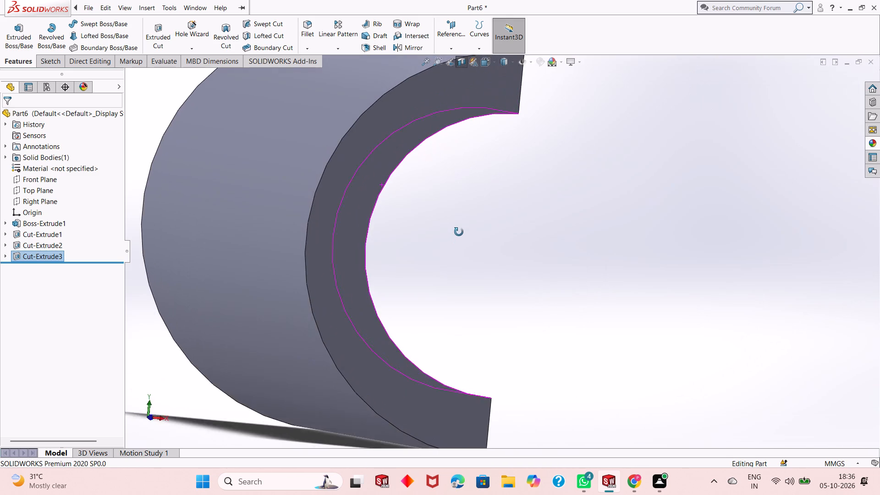
pyautogui.moveTo(459, 232); pyautogui.dragTo(420, 247, button='middle')
pyautogui.scroll(3, 413, 271)
pyautogui.scroll(-2, 614, 202)
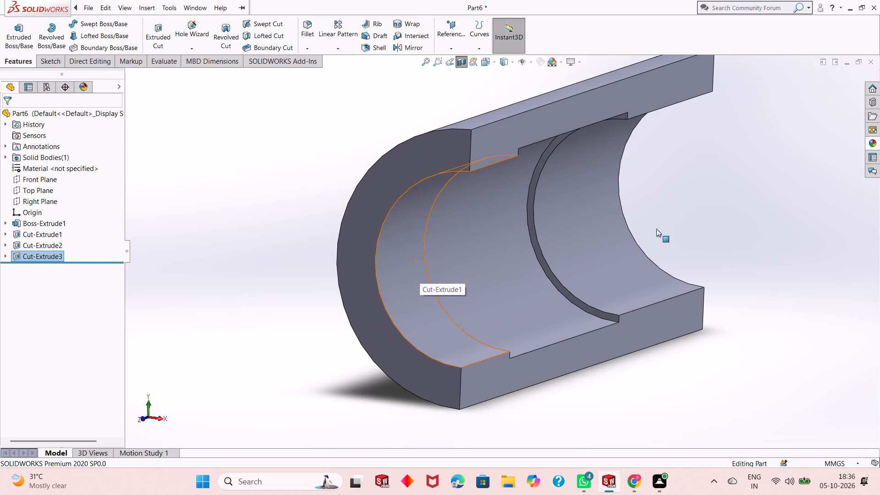
pyautogui.moveTo(648, 255); pyautogui.dragTo(630, 257, button='middle')
pyautogui.moveTo(616, 312); pyautogui.dragTo(532, 349, button='middle')
pyautogui.scroll(1, 392, 339)
pyautogui.scroll(-2, 347, 320)
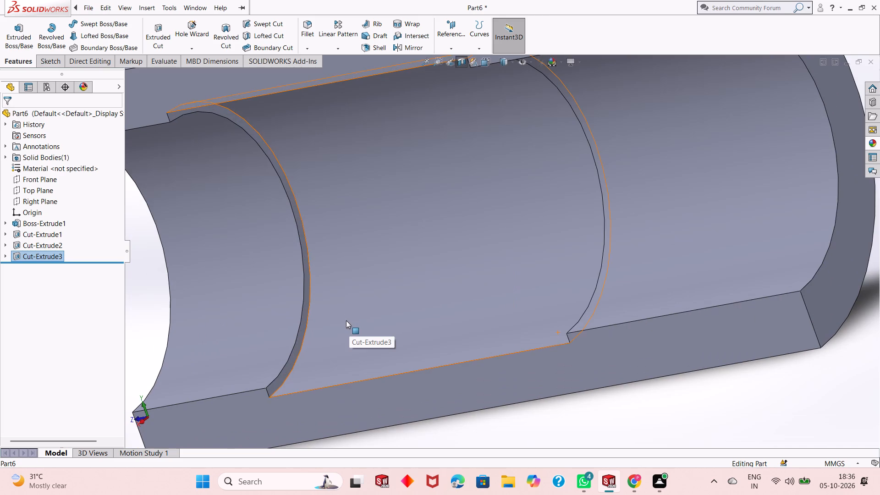
pyautogui.press('Escape')
pyautogui.press('Escape')
pyautogui.scroll(2, 362, 285)
pyautogui.scroll(-1, 413, 169)
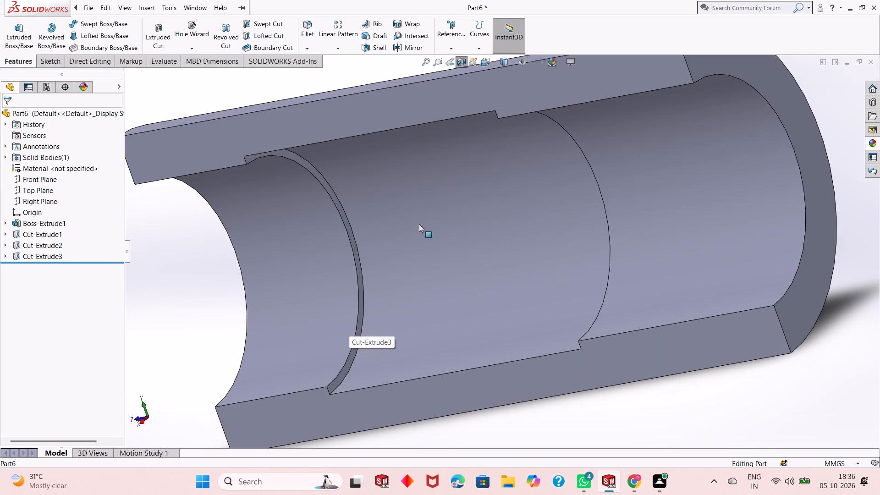
pyautogui.moveTo(452, 269); pyautogui.dragTo(432, 279, button='middle')
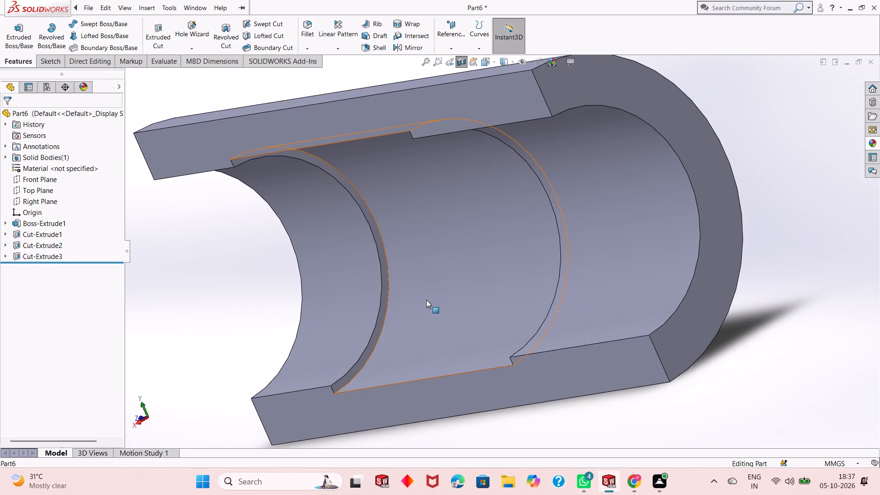
pyautogui.scroll(-3, 426, 300)
pyautogui.moveTo(426, 300); pyautogui.dragTo(474, 284, button='middle')
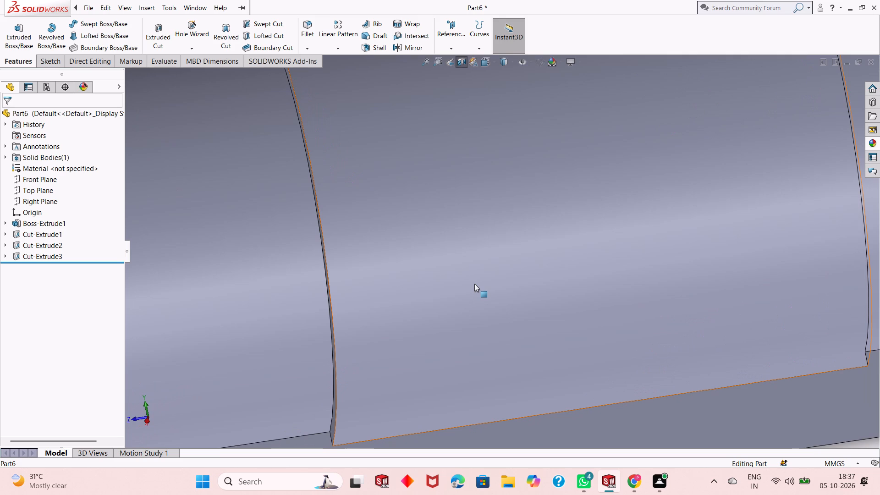
pyautogui.press('Escape')
pyautogui.scroll(2, 361, 305)
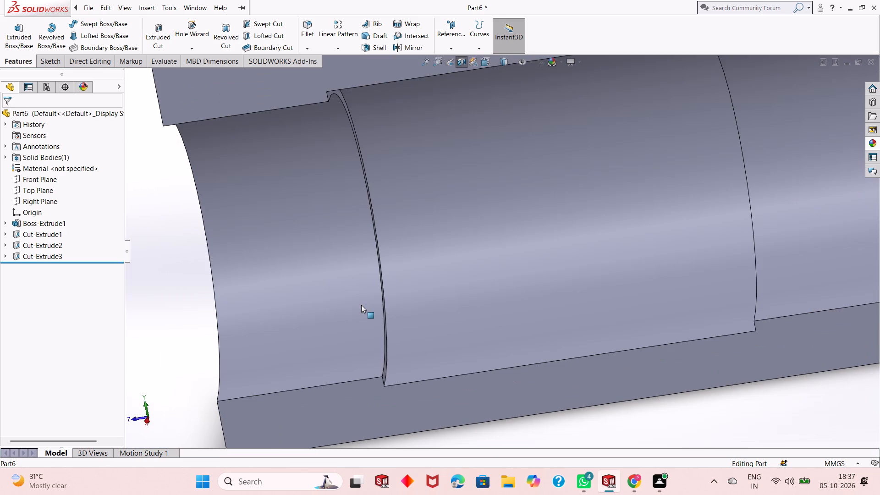
pyautogui.press('Escape')
pyautogui.scroll(1, 374, 282)
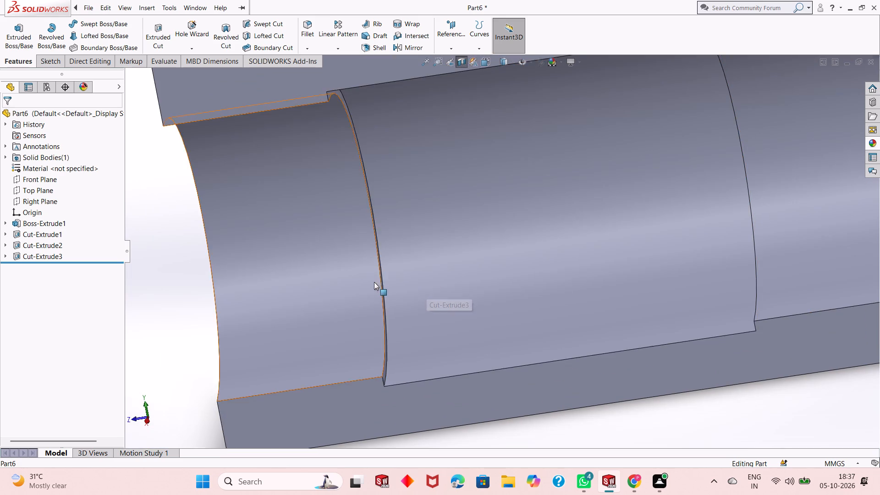
pyautogui.scroll(1, 374, 282)
pyautogui.moveTo(157, 270); pyautogui.dragTo(203, 250, button='middle')
pyautogui.scroll(-3, 270, 202)
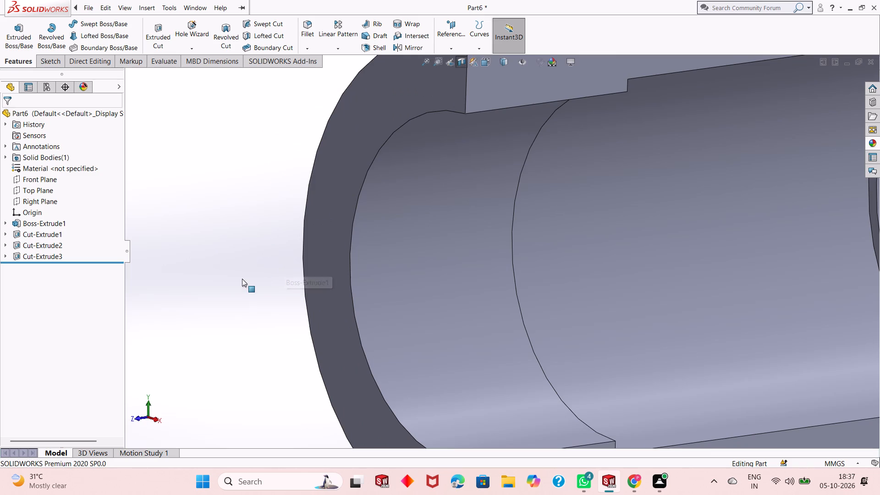
pyautogui.scroll(4, 241, 279)
pyautogui.moveTo(369, 306); pyautogui.dragTo(405, 302, button='middle')
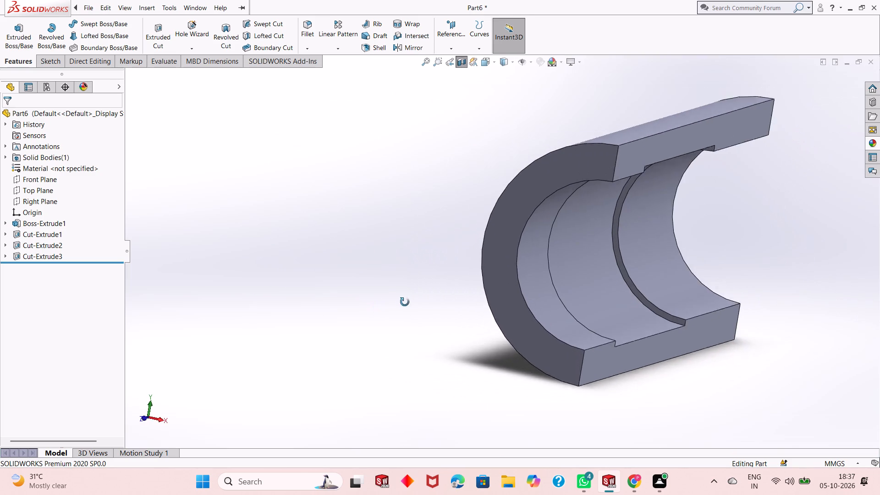
pyautogui.moveTo(405, 302); pyautogui.dragTo(400, 295, button='middle')
pyautogui.scroll(2, 556, 299)
pyautogui.scroll(-2, 692, 242)
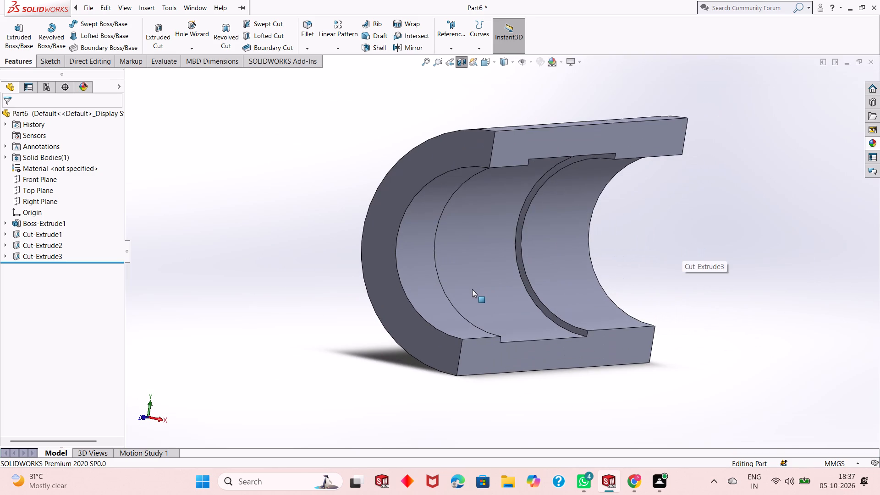
pyautogui.moveTo(476, 287); pyautogui.dragTo(484, 296, button='middle')
pyautogui.scroll(-3, 493, 274)
pyautogui.scroll(2, 479, 293)
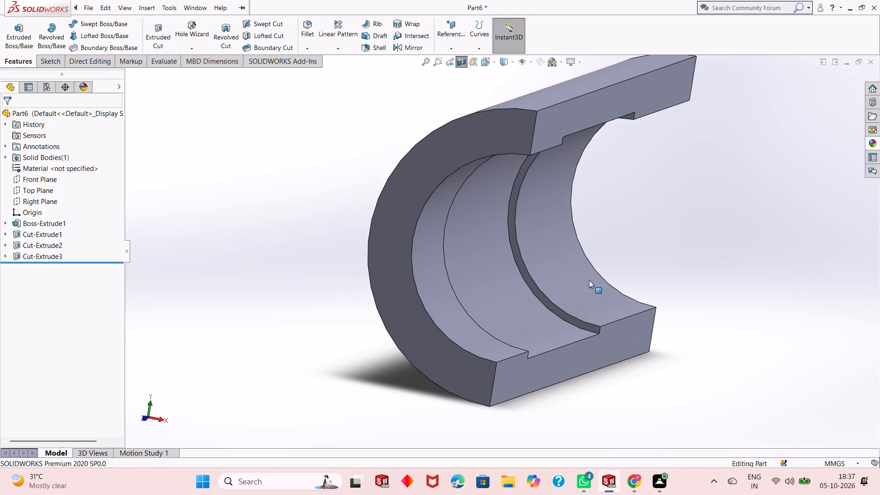
pyautogui.scroll(-2, 646, 240)
pyautogui.scroll(2, 445, 286)
pyautogui.scroll(-2, 466, 258)
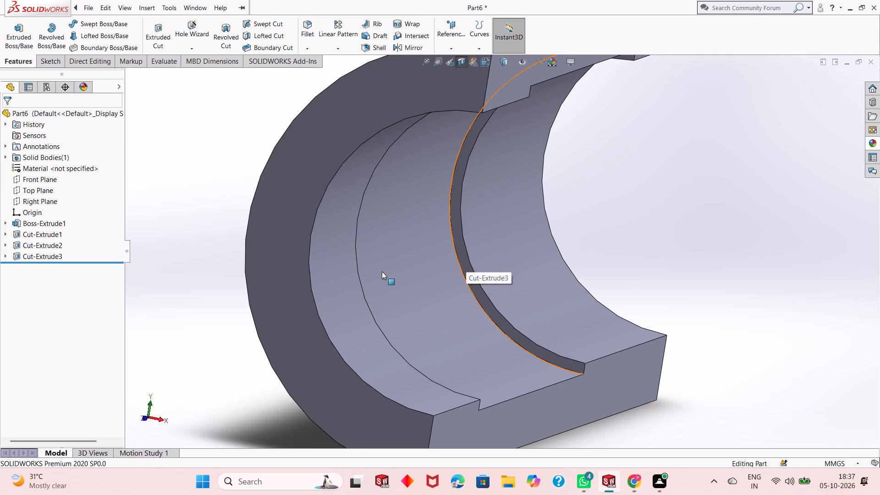
pyautogui.scroll(-2, 391, 220)
pyautogui.scroll(2, 391, 220)
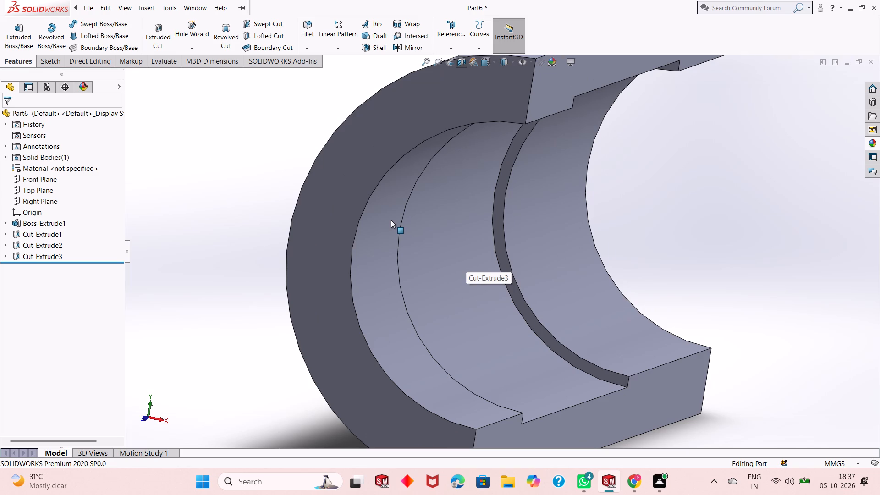
pyautogui.press('Escape')
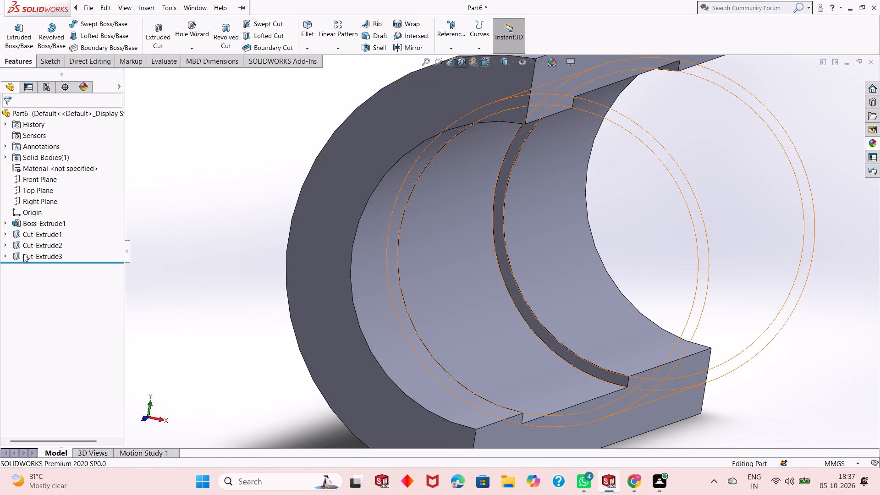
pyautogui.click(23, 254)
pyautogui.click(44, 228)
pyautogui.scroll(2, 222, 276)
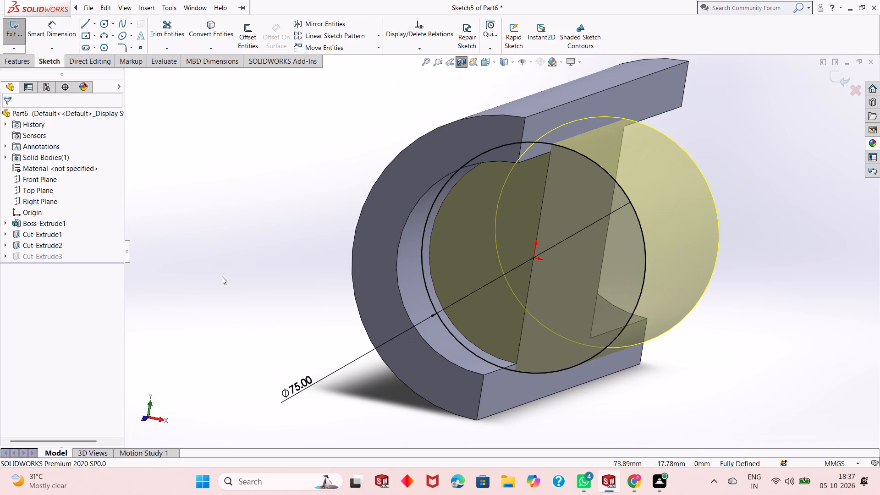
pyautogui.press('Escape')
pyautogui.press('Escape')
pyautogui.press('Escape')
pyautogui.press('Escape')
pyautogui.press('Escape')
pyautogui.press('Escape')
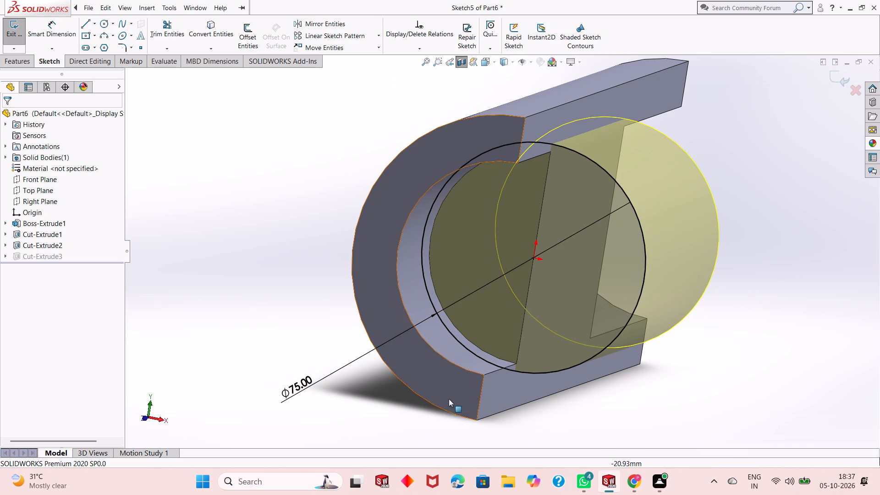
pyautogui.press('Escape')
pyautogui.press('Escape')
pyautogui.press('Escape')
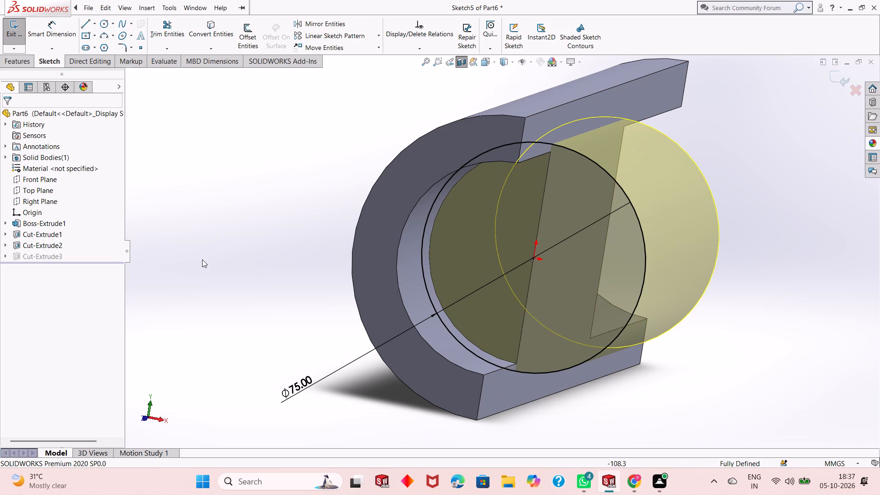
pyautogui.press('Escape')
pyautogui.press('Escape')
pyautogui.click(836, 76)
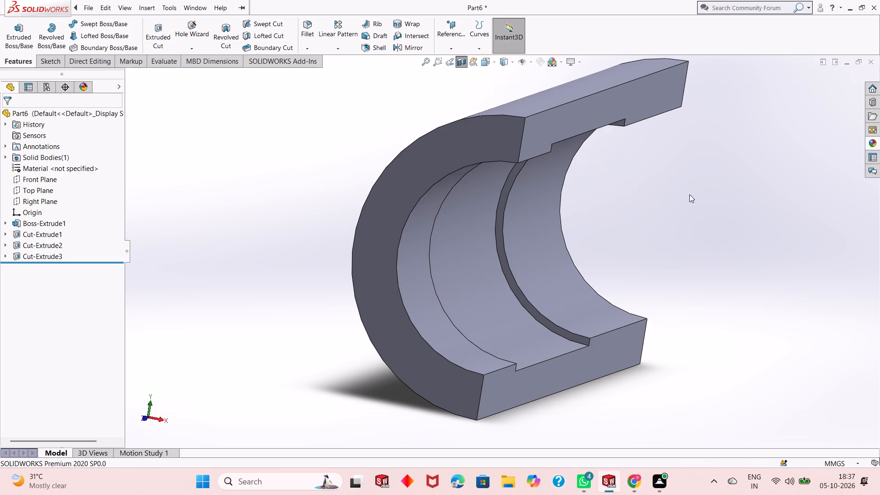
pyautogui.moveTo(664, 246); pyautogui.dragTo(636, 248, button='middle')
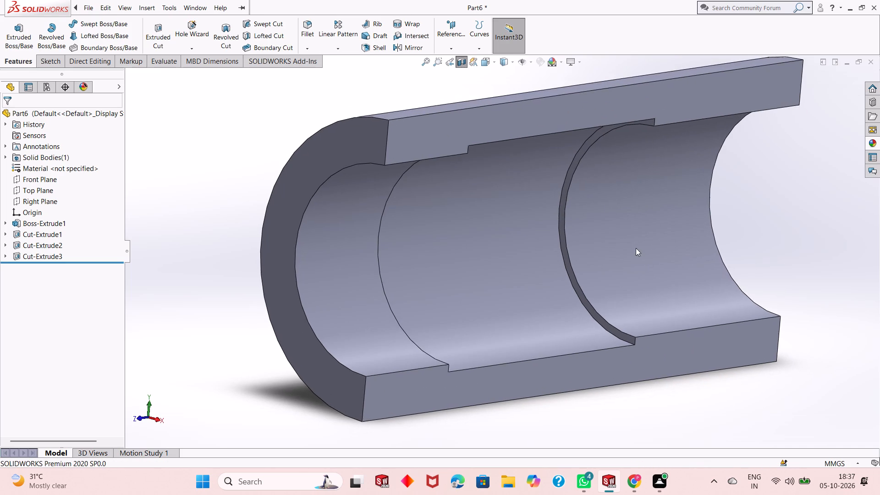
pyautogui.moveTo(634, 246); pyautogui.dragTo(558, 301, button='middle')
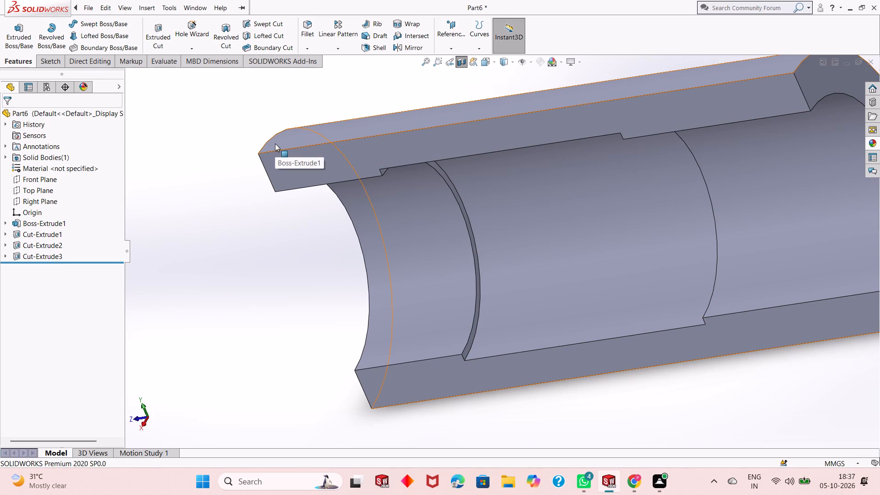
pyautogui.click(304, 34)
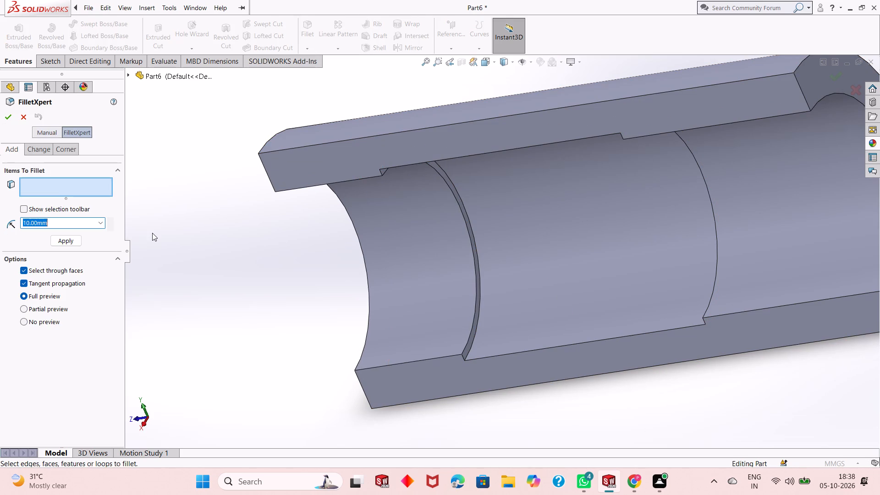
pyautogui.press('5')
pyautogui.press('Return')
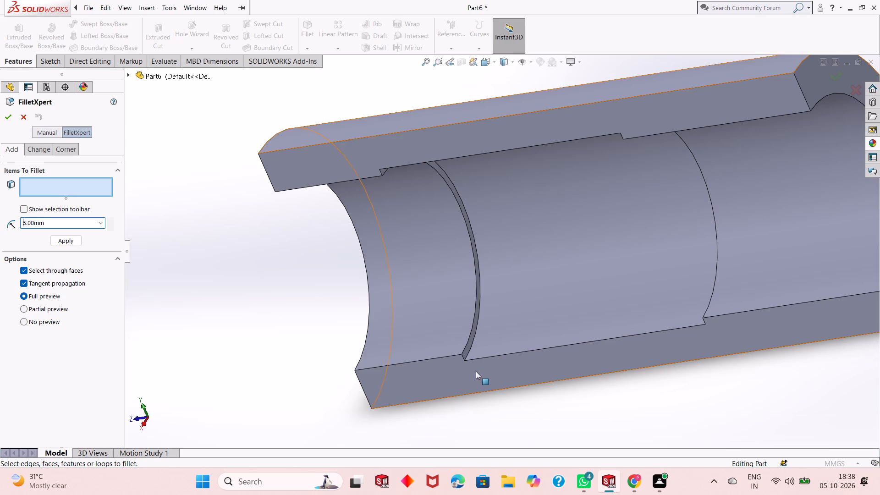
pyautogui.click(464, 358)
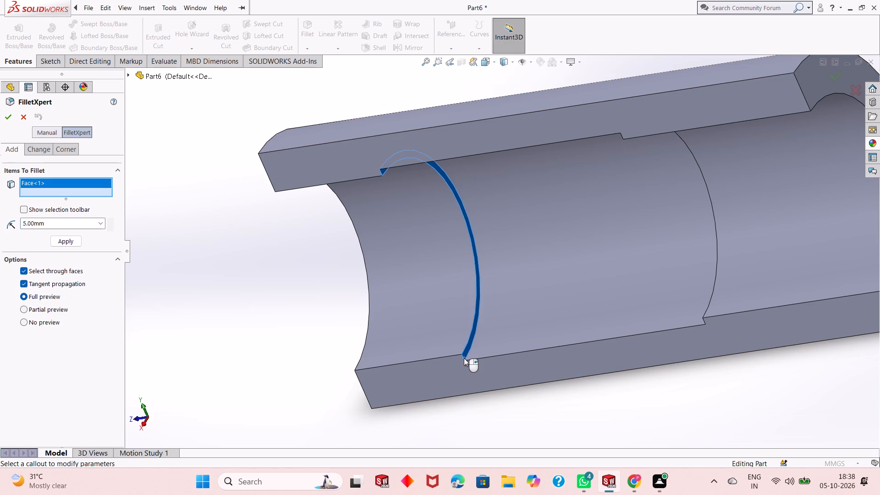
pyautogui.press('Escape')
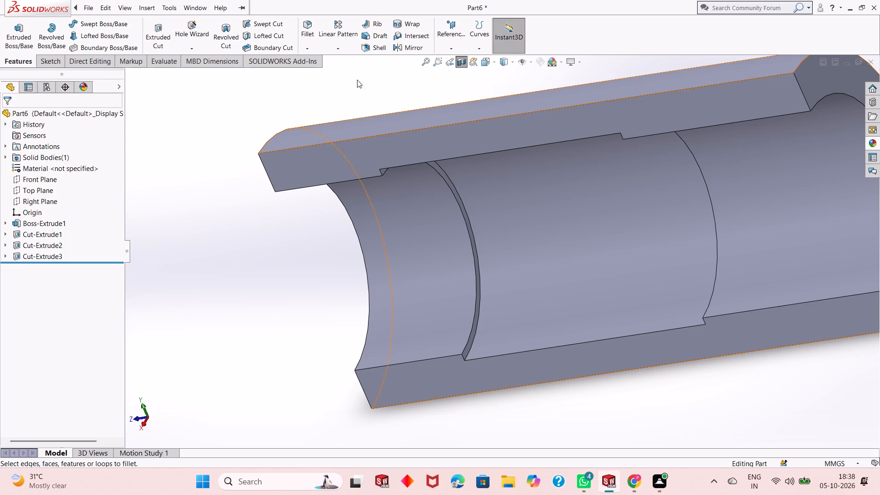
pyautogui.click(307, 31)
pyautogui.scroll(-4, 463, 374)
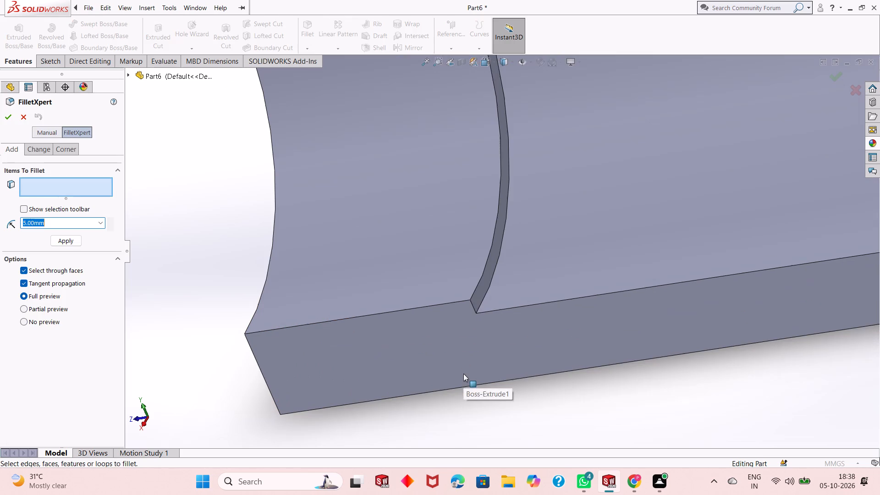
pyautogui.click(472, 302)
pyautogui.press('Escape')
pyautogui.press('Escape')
# Examine the sectioned interior from several angles, checking the shoulders between the end bores and the wider recess.
pyautogui.scroll(6, 465, 325)
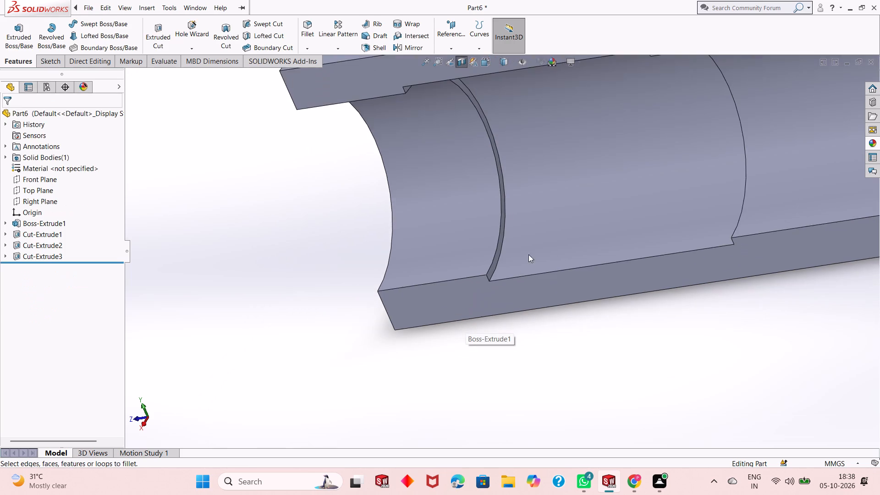
pyautogui.scroll(1, 528, 254)
pyautogui.scroll(-4, 607, 181)
pyautogui.moveTo(548, 261); pyautogui.dragTo(561, 259, button='middle')
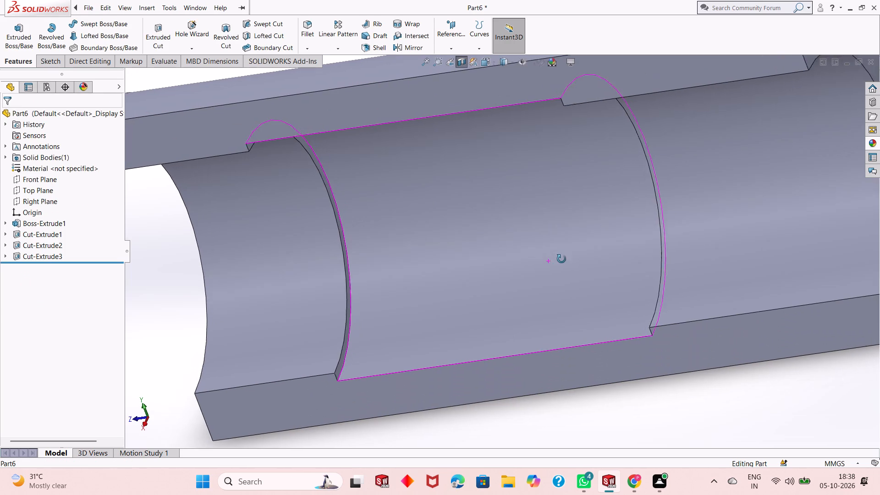
pyautogui.moveTo(561, 259); pyautogui.dragTo(577, 223, button='middle')
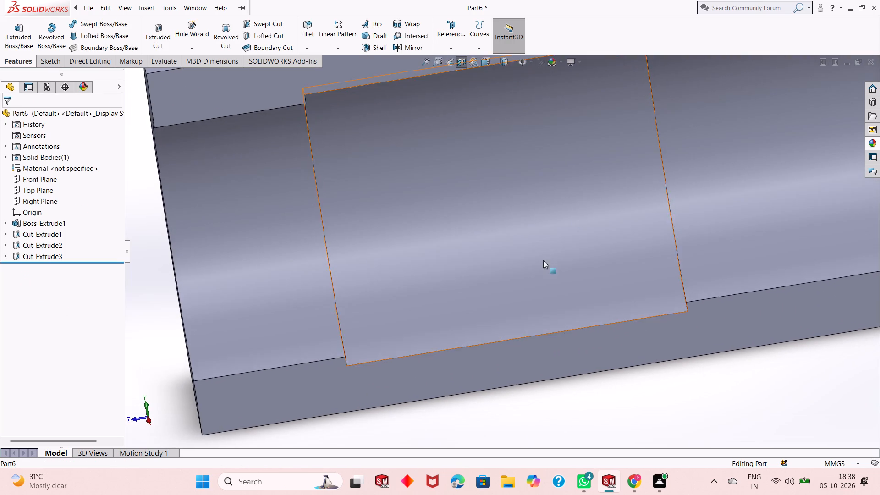
pyautogui.scroll(5, 535, 267)
pyautogui.scroll(-2, 566, 195)
pyautogui.moveTo(541, 298); pyautogui.dragTo(544, 249, button='middle')
pyautogui.scroll(-1, 468, 214)
pyautogui.scroll(1, 468, 216)
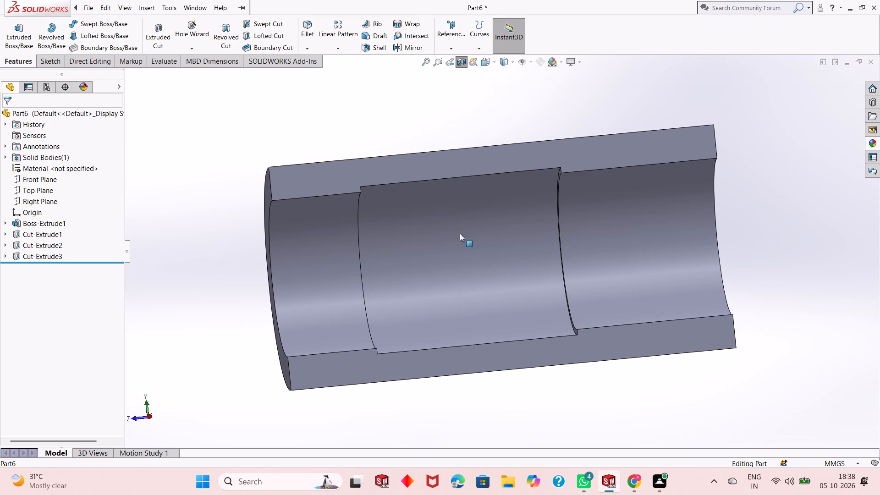
pyautogui.moveTo(460, 233); pyautogui.dragTo(485, 225, button='middle')
pyautogui.scroll(1, 485, 225)
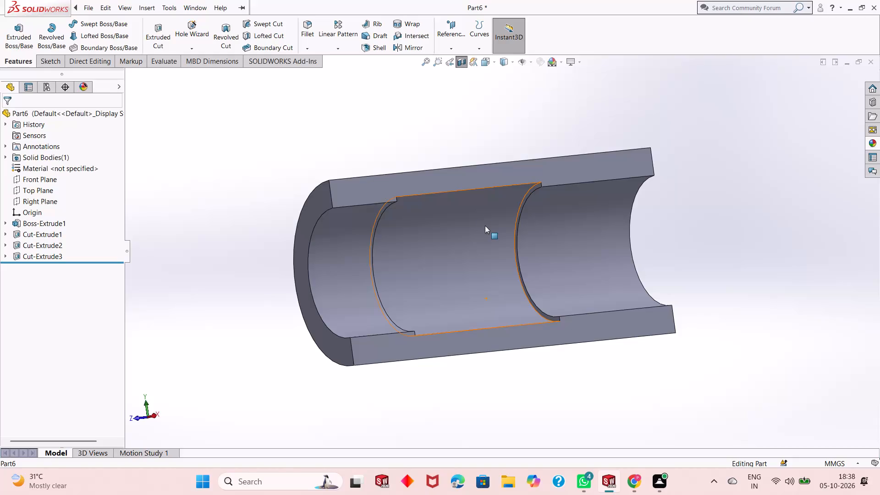
# Undo the 75 mm diameter internal cut and its circle, and exit the emptied sketch.
pyautogui.hotkey('ctrl', 'z')
pyautogui.hotkey('ctrl', 'z')
pyautogui.hotkey('ctrl', 'z')
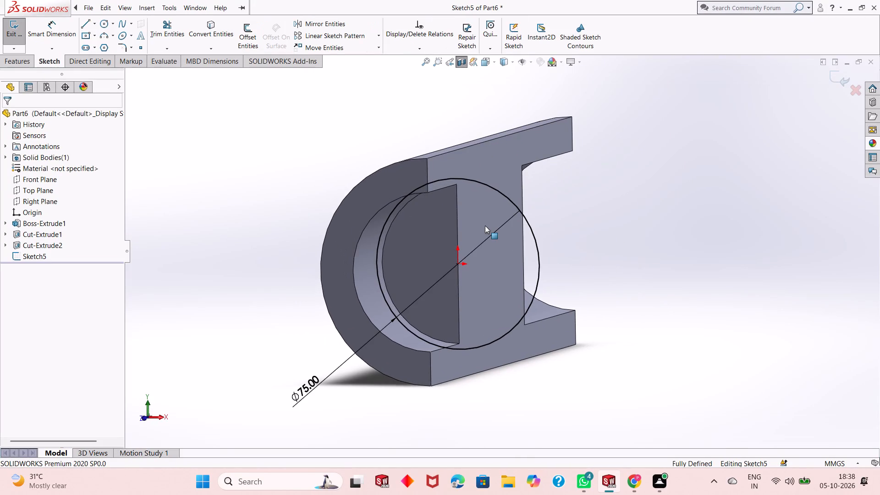
pyautogui.hotkey('ctrl', 'z')
pyautogui.hotkey('ctrl', 'z')
pyautogui.hotkey('ctrl', 'z')
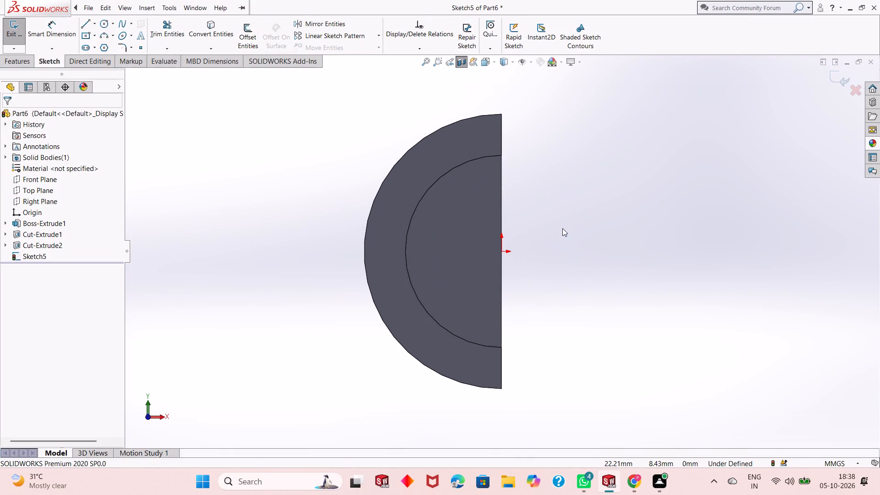
pyautogui.moveTo(562, 228); pyautogui.dragTo(490, 242, button='middle')
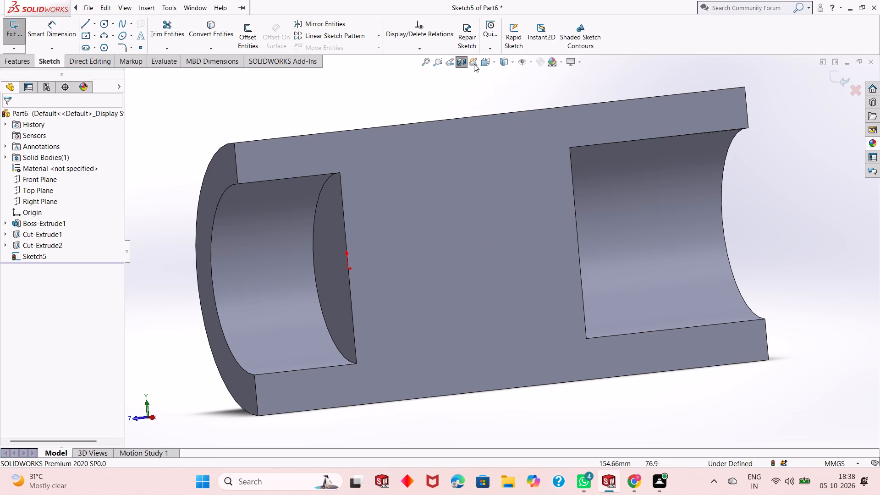
pyautogui.click(21, 63)
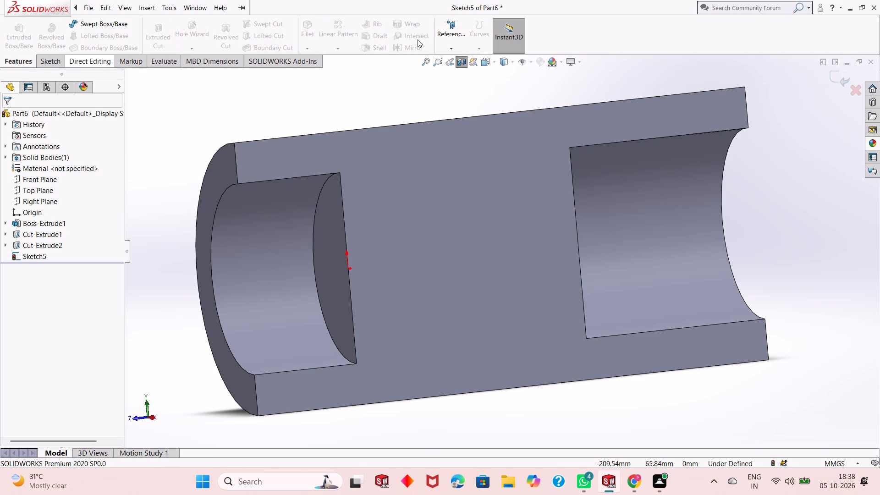
pyautogui.click(829, 81)
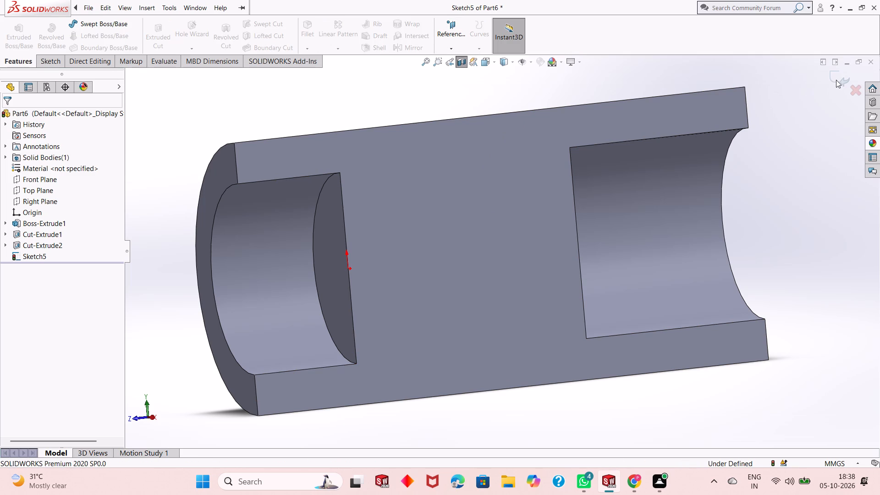
pyautogui.click(836, 79)
# Turn off the section view so the whole cylinder is displayed.
pyautogui.moveTo(574, 294); pyautogui.dragTo(555, 279, button='middle')
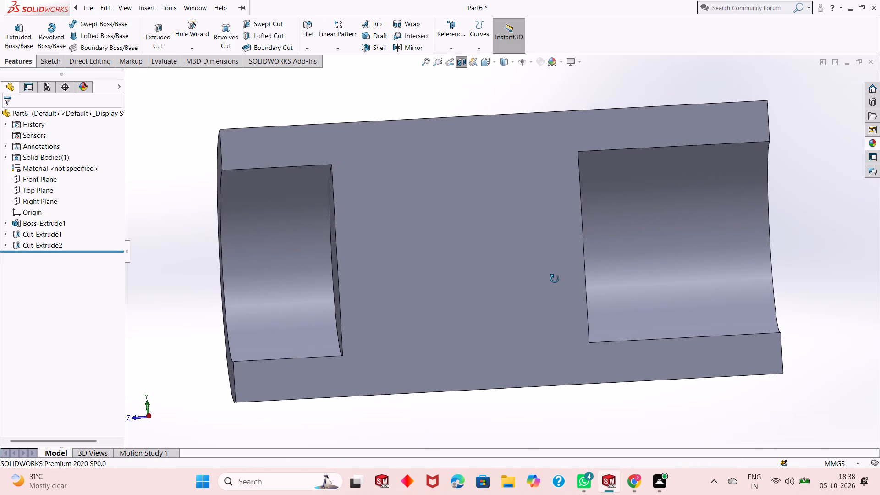
pyautogui.moveTo(555, 279); pyautogui.dragTo(555, 279, button='middle')
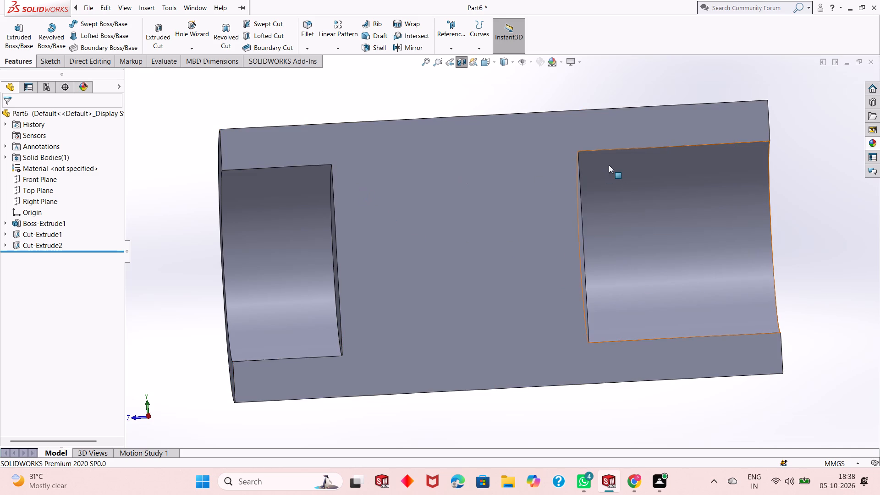
pyautogui.moveTo(497, 240); pyautogui.dragTo(498, 271, button='middle')
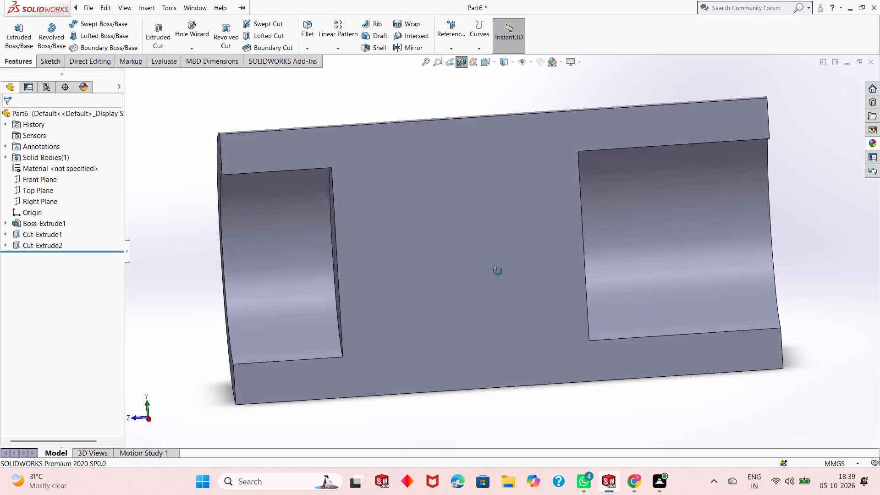
pyautogui.moveTo(498, 271); pyautogui.dragTo(497, 272, button='middle')
pyautogui.scroll(3, 497, 272)
pyautogui.press('Escape')
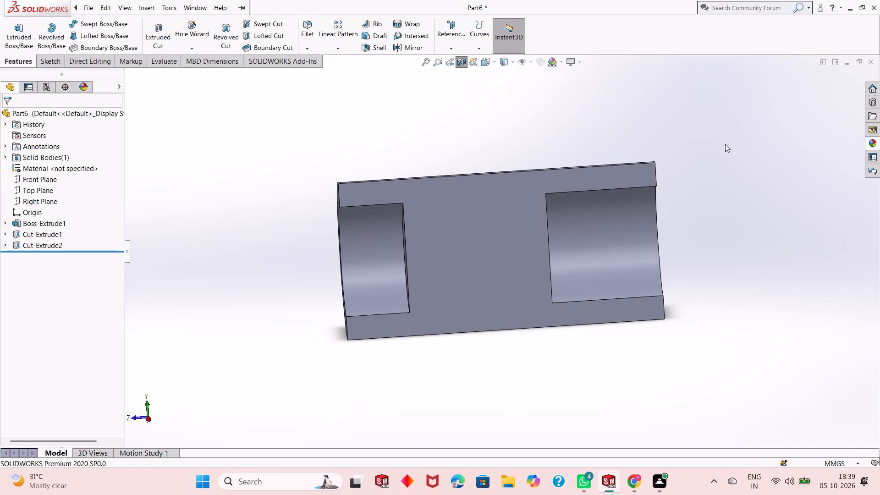
pyautogui.click(463, 63)
# Create a reference plane from the Front Plane with a 0 mm offset and the flip offset option enabled.
pyautogui.moveTo(421, 217); pyautogui.dragTo(430, 219, button='middle')
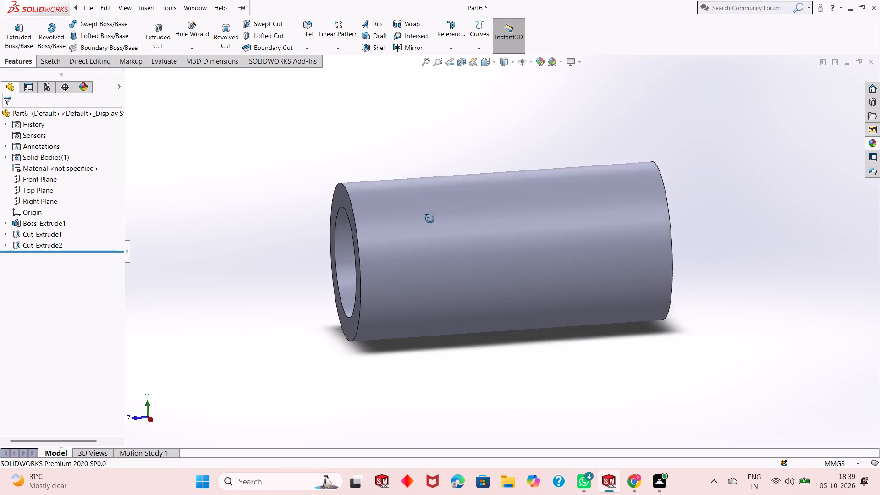
pyautogui.moveTo(430, 219); pyautogui.dragTo(441, 239, button='middle')
pyautogui.scroll(1, 408, 266)
pyautogui.moveTo(412, 265); pyautogui.dragTo(438, 250, button='middle')
pyautogui.scroll(-2, 528, 160)
pyautogui.scroll(2, 512, 212)
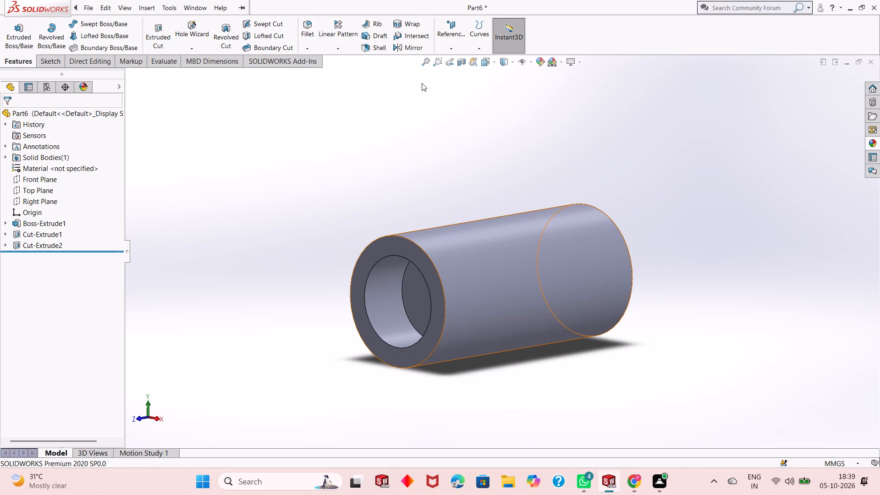
pyautogui.click(455, 43)
pyautogui.click(459, 57)
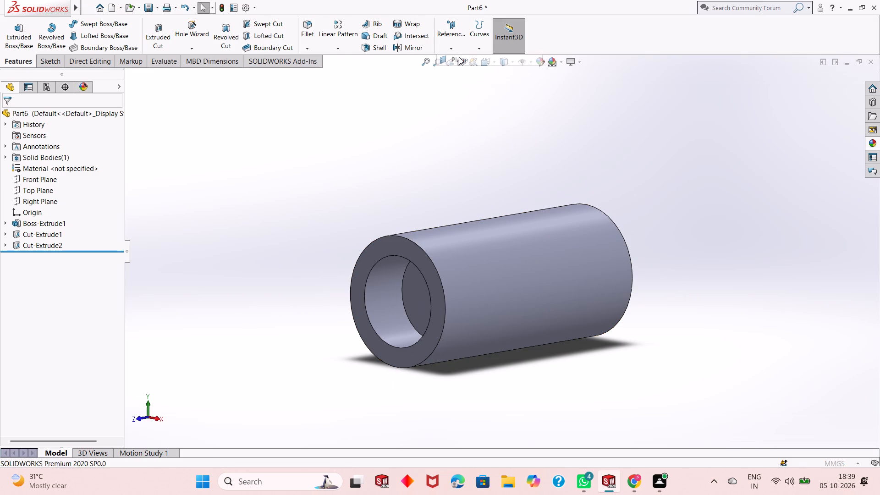
pyautogui.click(146, 75)
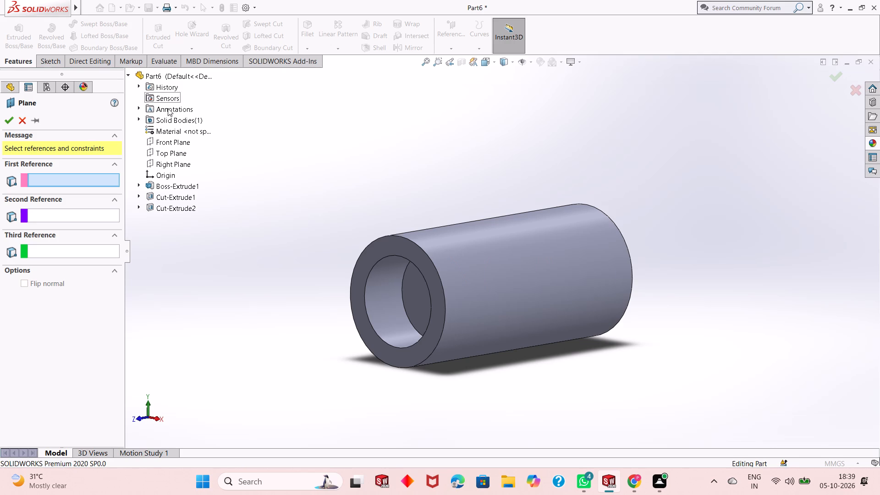
pyautogui.click(176, 140)
pyautogui.doubleClick(79, 256)
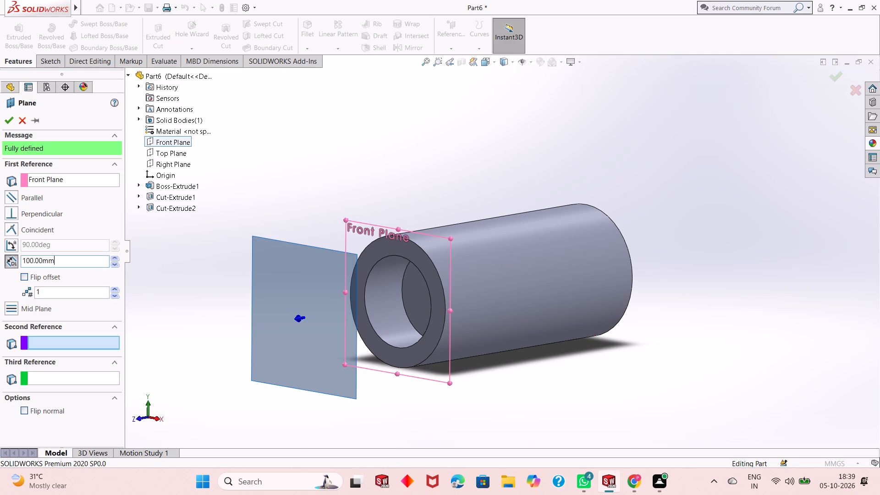
pyautogui.press('0')
pyautogui.press('Return')
pyautogui.moveTo(299, 318); pyautogui.dragTo(285, 324, button='middle')
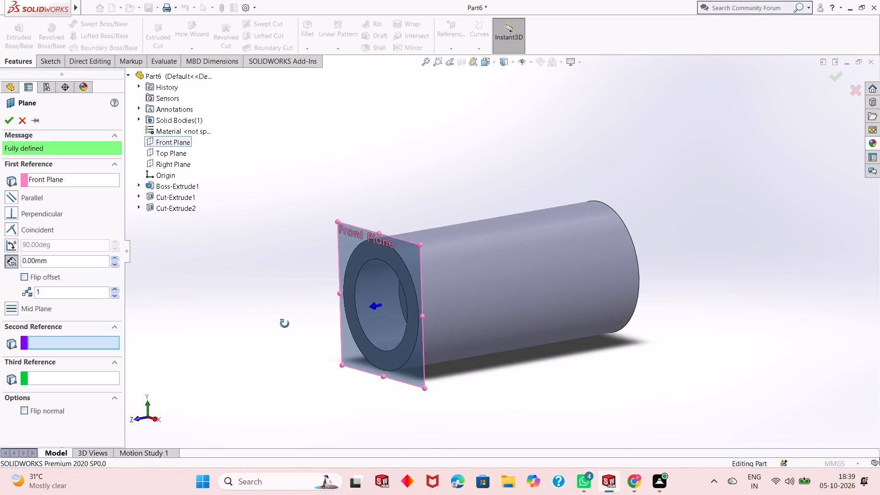
pyautogui.moveTo(285, 324); pyautogui.dragTo(269, 335, button='middle')
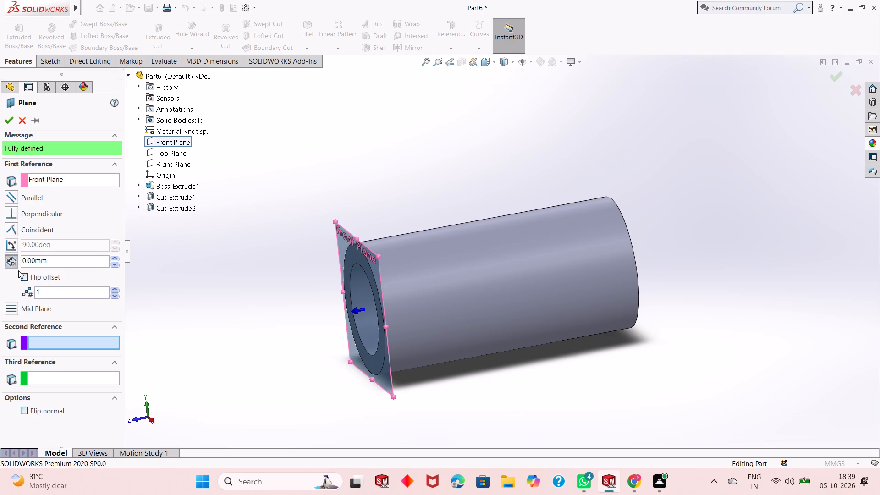
pyautogui.click(23, 273)
pyautogui.doubleClick(53, 260)
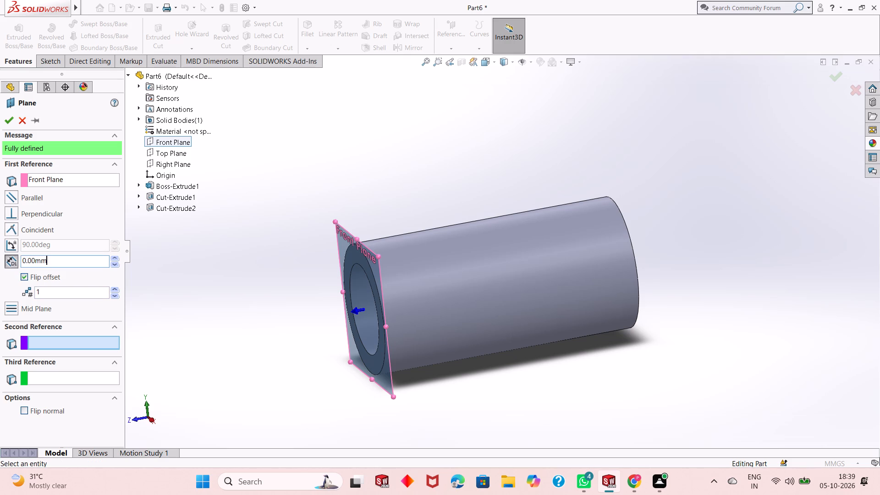
pyautogui.click(11, 123)
# Open a new sketch on the new reference plane at the cylinder's end and view it face-on.
pyautogui.moveTo(373, 240); pyautogui.dragTo(390, 217, button='middle')
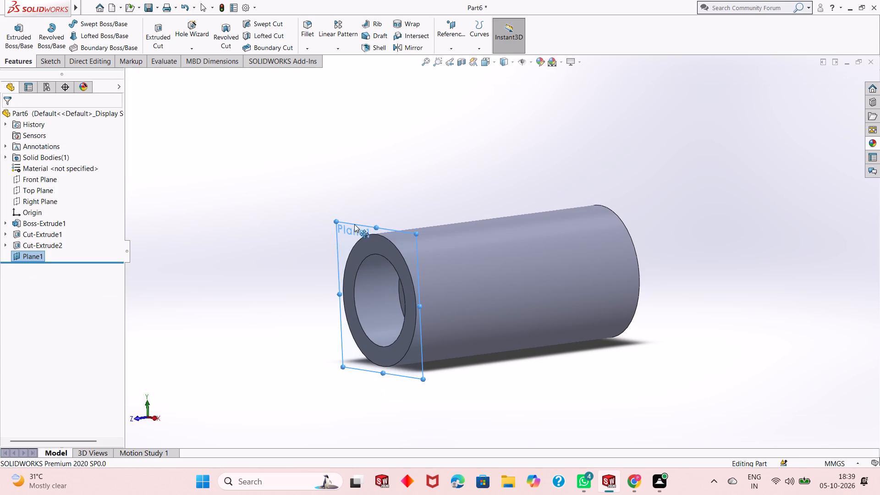
pyautogui.click(346, 241)
pyautogui.click(384, 218)
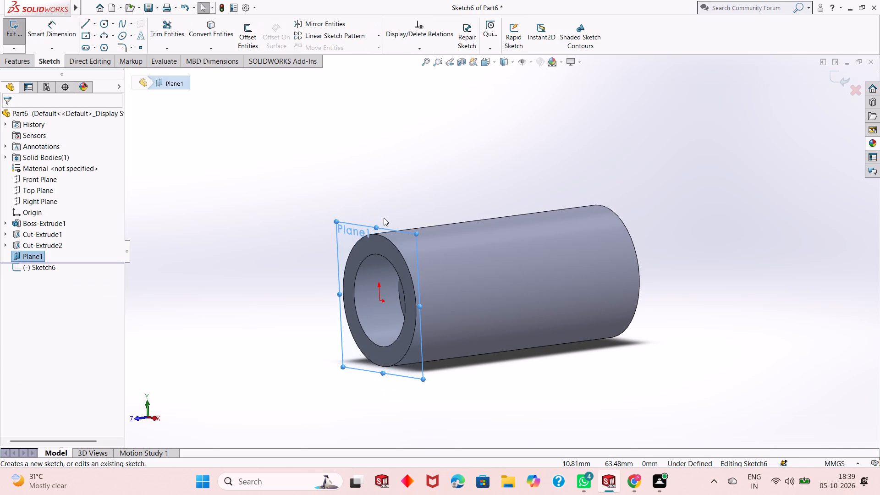
pyautogui.hotkey('ctrl', '8')
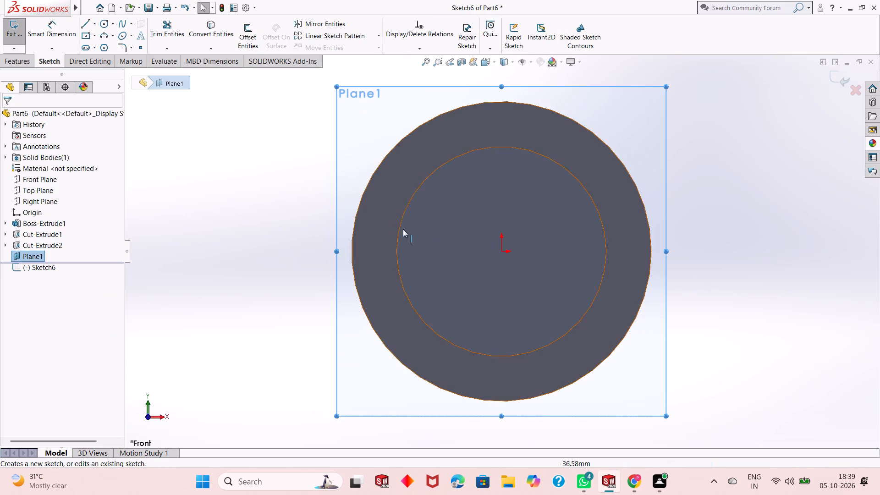
pyautogui.scroll(1, 501, 375)
pyautogui.press('Escape')
# Sketch a corner rectangle about 26 mm wide and 9 mm high across the top of the cylinder's outer edge.
pyautogui.scroll(2, 502, 376)
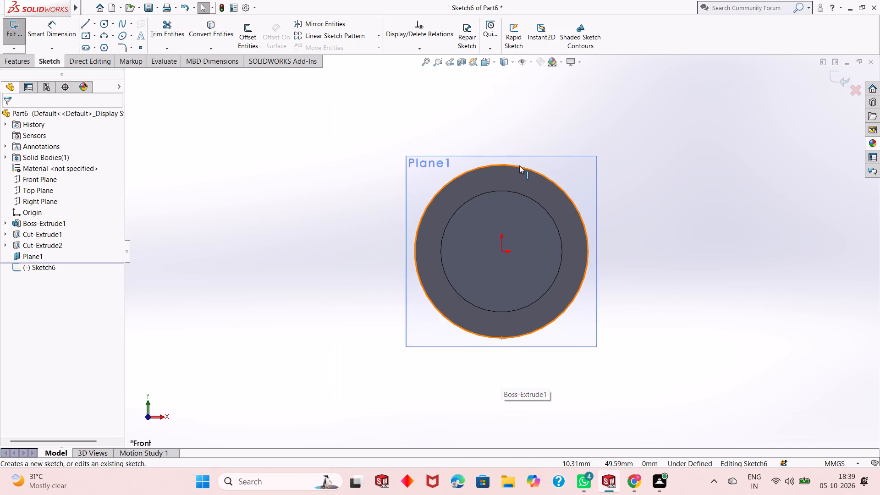
pyautogui.scroll(-2, 519, 165)
pyautogui.scroll(2, 486, 335)
pyautogui.scroll(-1, 505, 214)
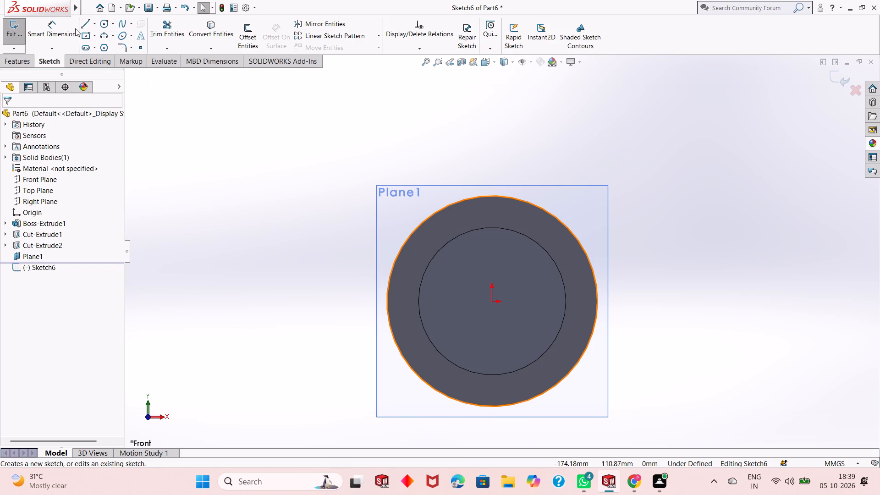
pyautogui.click(94, 37)
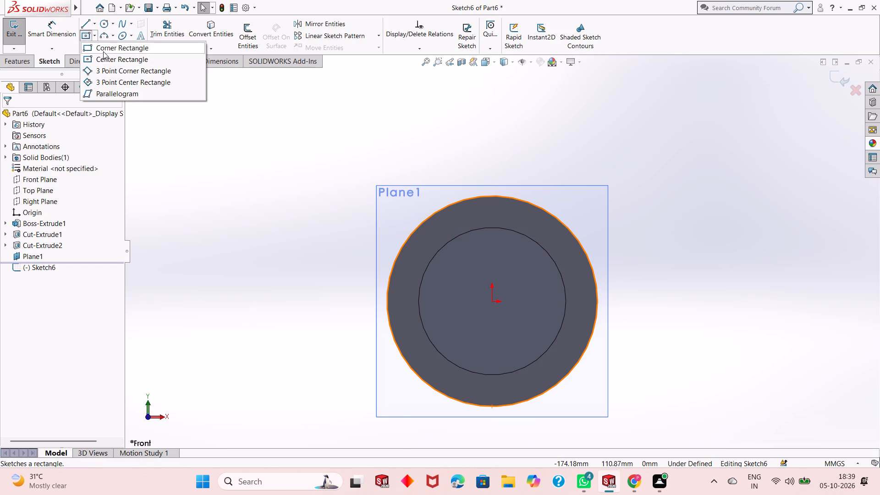
pyautogui.click(104, 49)
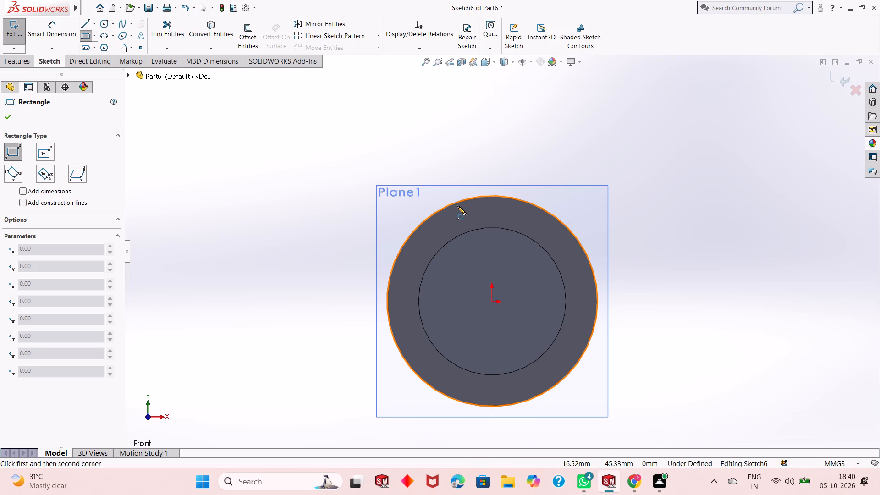
pyautogui.click(460, 206)
pyautogui.click(515, 187)
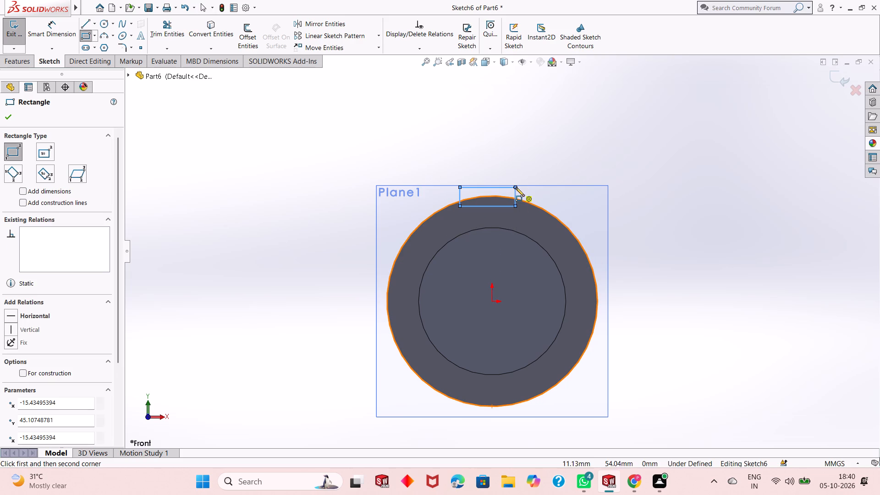
pyautogui.rightClick(512, 145)
pyautogui.click(532, 148)
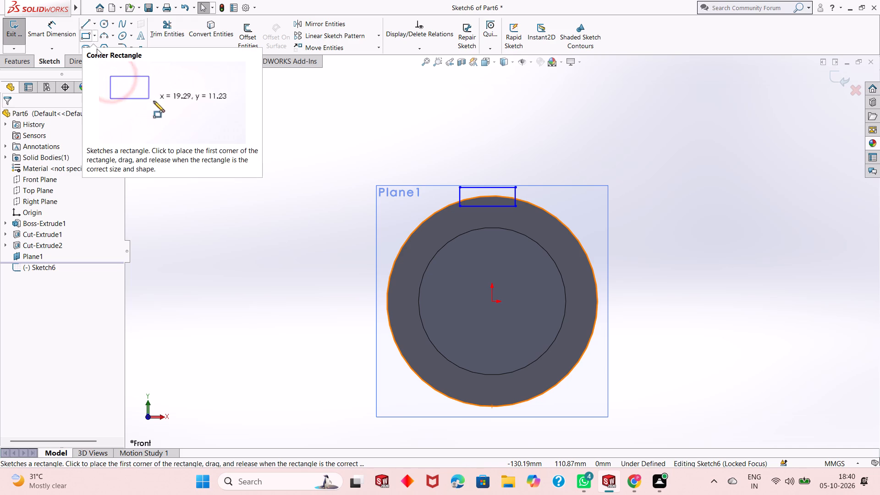
# Make both lower corners of the rectangle coincident with the cylinder's outer circular edge.
pyautogui.scroll(-7, 486, 207)
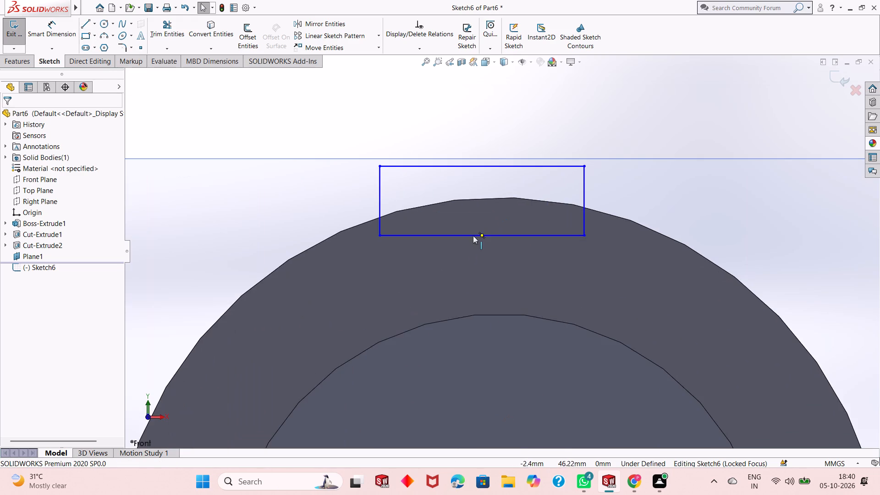
pyautogui.click(378, 237)
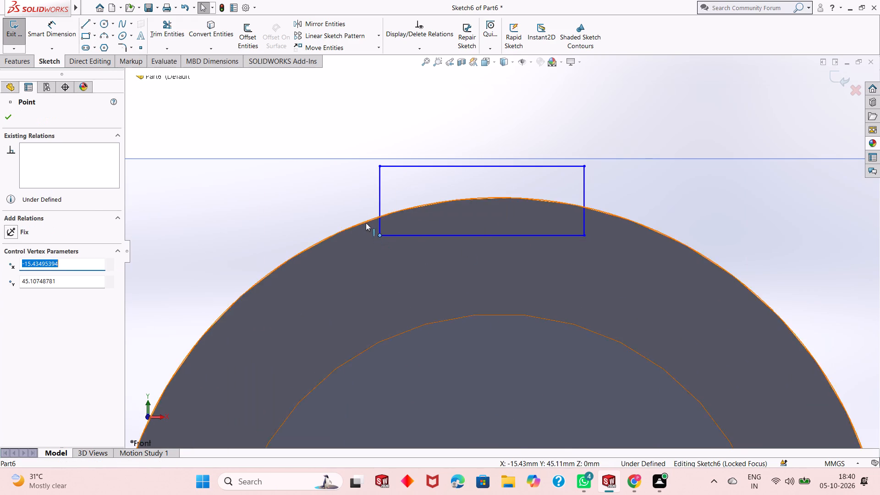
pyautogui.keyDown('ctrl'); pyautogui.click(366, 223); pyautogui.keyUp('ctrl')
pyautogui.click(25, 289)
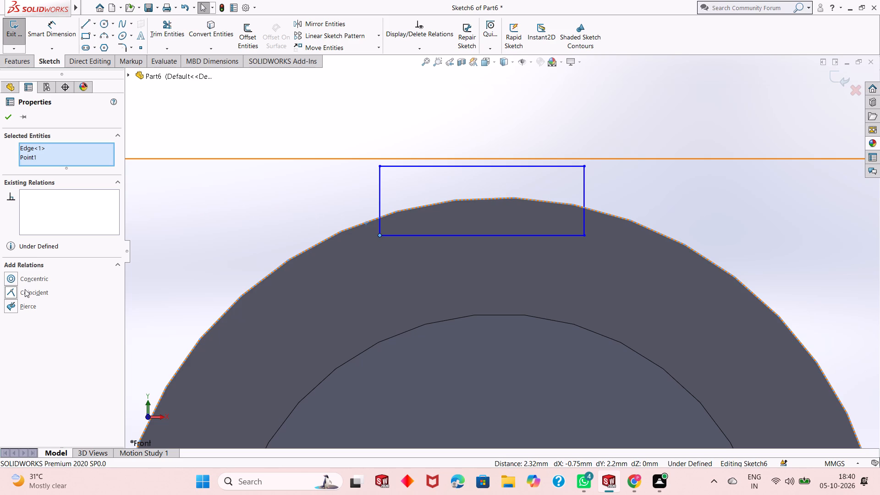
pyautogui.click(6, 115)
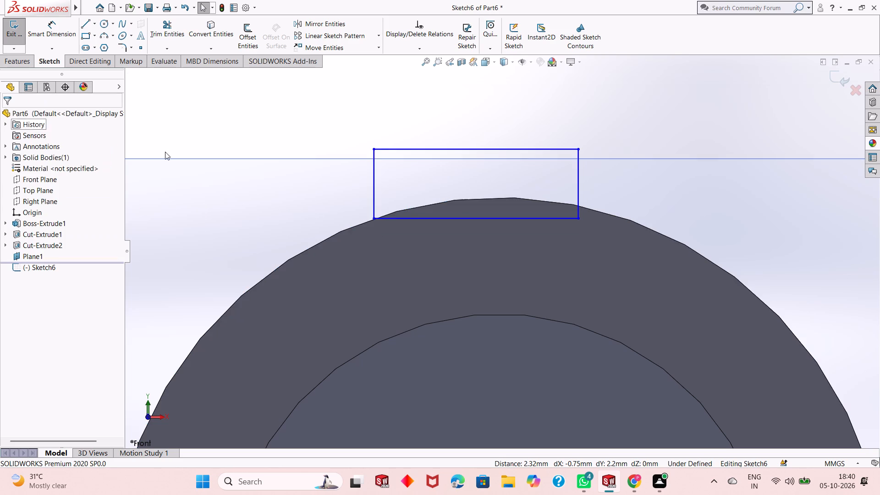
pyautogui.click(580, 218)
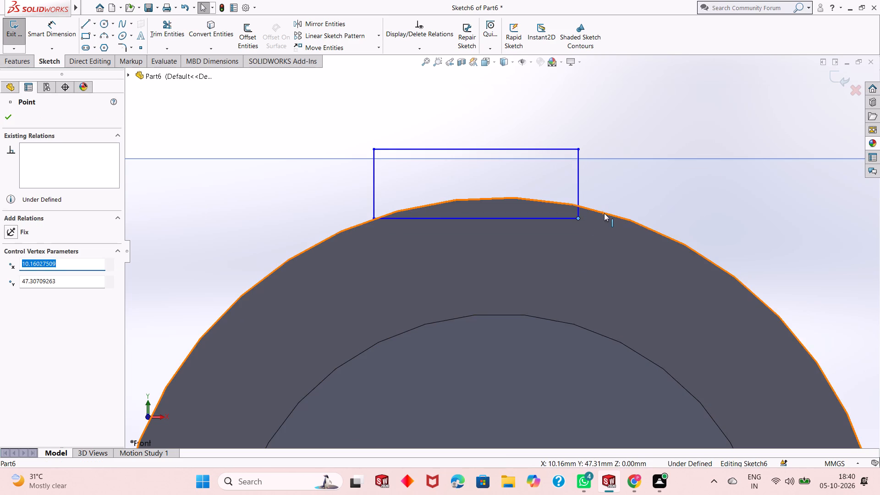
pyautogui.keyDown('ctrl'); pyautogui.click(607, 213); pyautogui.keyUp('ctrl')
pyautogui.click(46, 292)
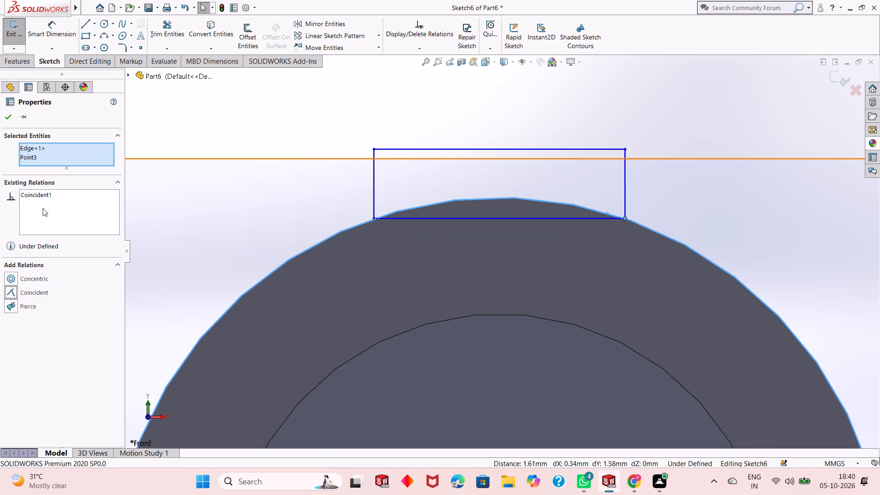
pyautogui.click(5, 117)
# Examine up close how the rectangle's lower corners meet the cylinder's outer edge.
pyautogui.scroll(2, 543, 249)
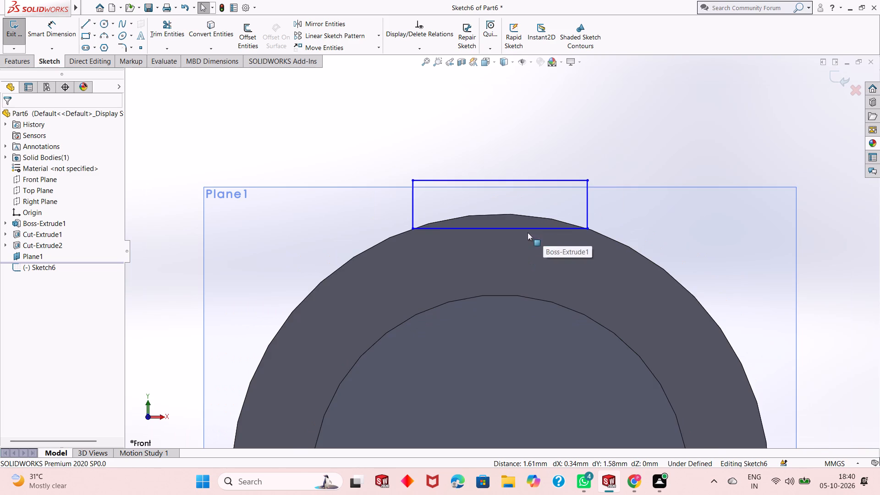
pyautogui.scroll(-3, 464, 228)
pyautogui.scroll(-3, 398, 230)
pyautogui.scroll(6, 400, 242)
pyautogui.scroll(-2, 670, 246)
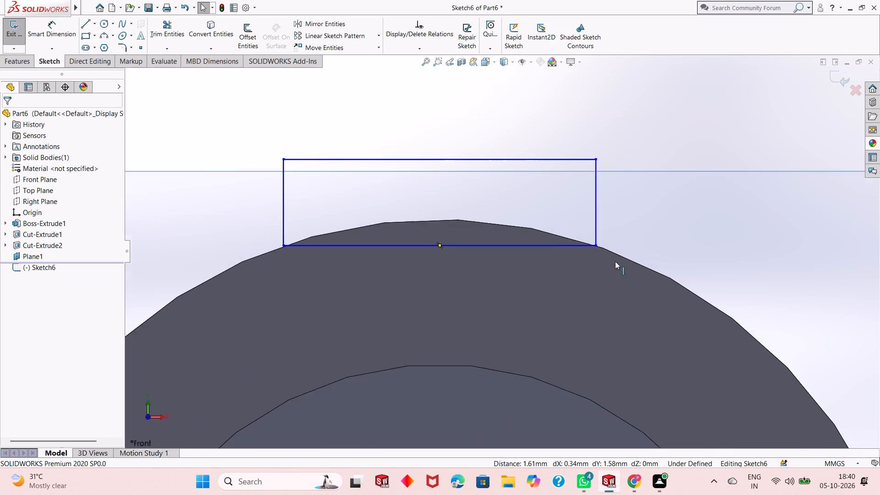
pyautogui.scroll(-4, 615, 261)
pyautogui.scroll(-4, 516, 246)
pyautogui.scroll(-4, 654, 216)
pyautogui.scroll(8, 566, 247)
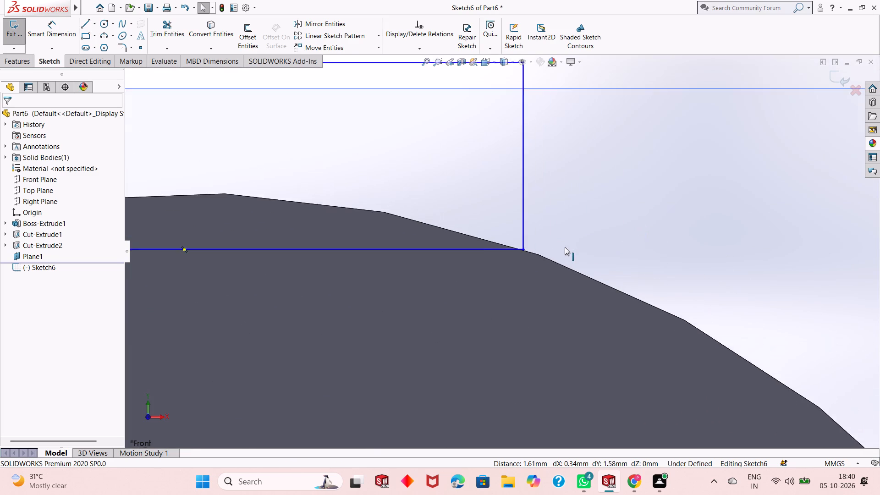
pyautogui.scroll(14, 565, 247)
pyautogui.scroll(2, 517, 277)
pyautogui.scroll(-3, 505, 279)
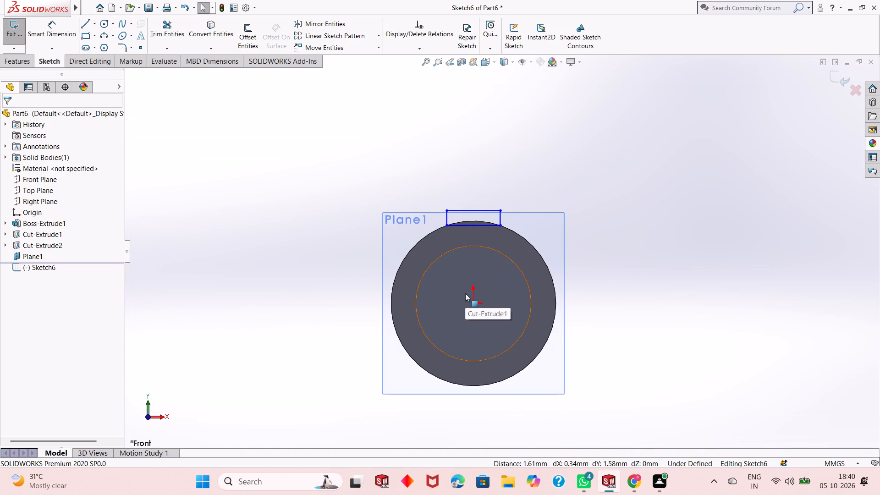
# Sketch a circle of 50 mm radius centred on the origin, matching the cylinder's outer edge.
pyautogui.click(106, 29)
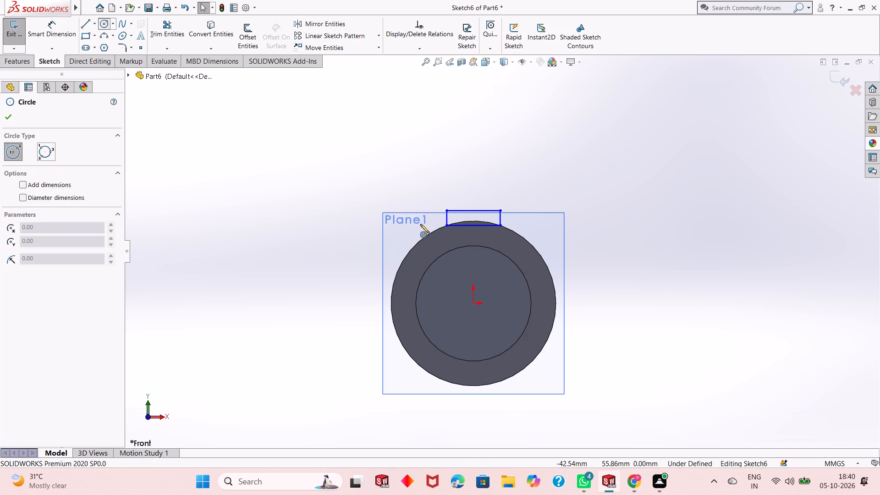
pyautogui.click(474, 301)
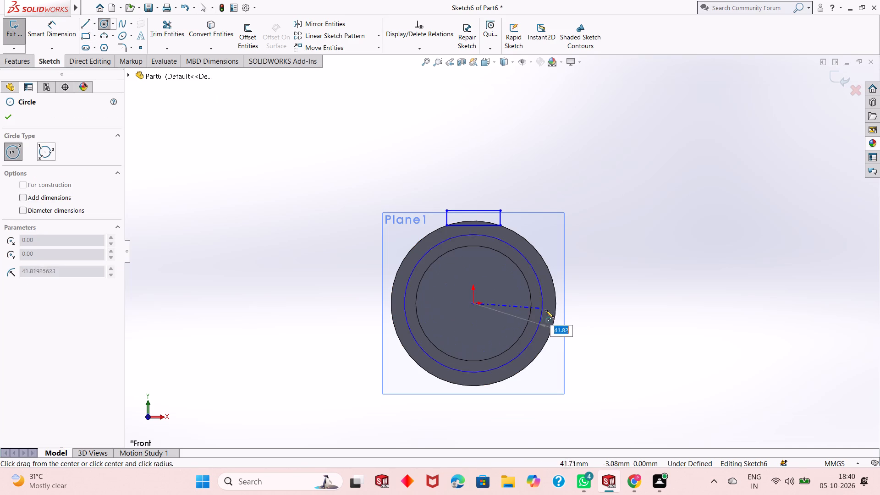
pyautogui.click(556, 309)
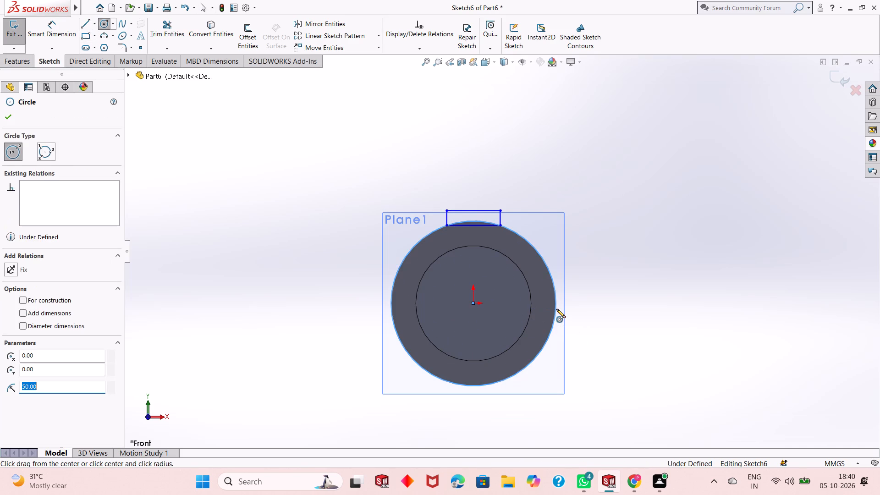
pyautogui.press('Escape')
pyautogui.press('Escape')
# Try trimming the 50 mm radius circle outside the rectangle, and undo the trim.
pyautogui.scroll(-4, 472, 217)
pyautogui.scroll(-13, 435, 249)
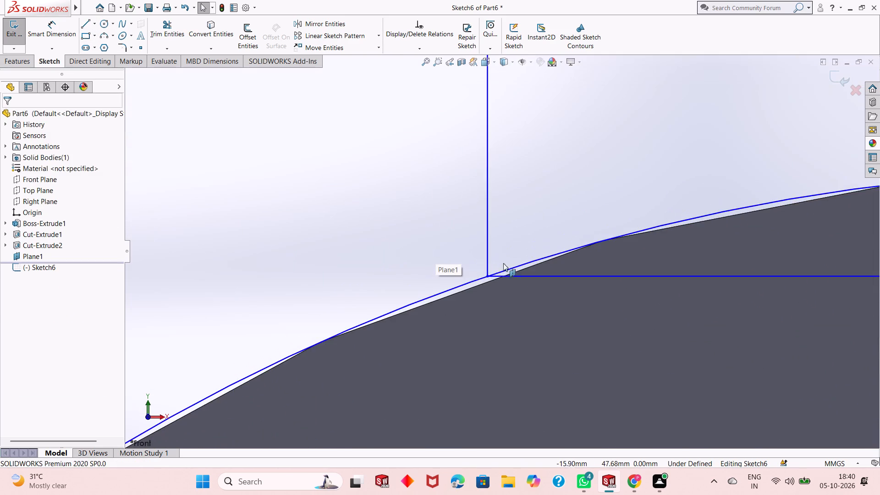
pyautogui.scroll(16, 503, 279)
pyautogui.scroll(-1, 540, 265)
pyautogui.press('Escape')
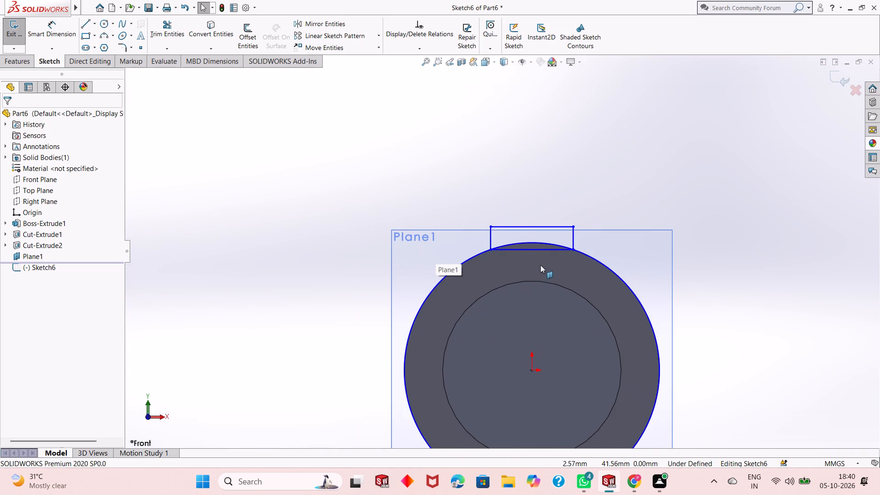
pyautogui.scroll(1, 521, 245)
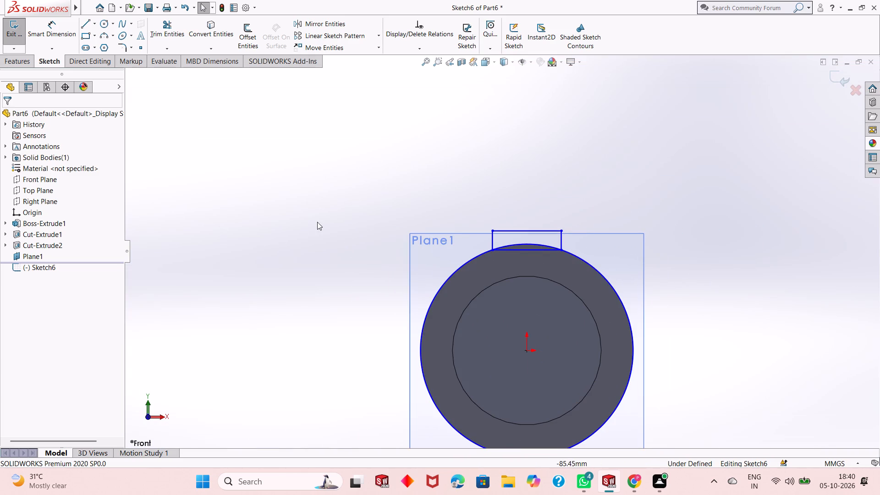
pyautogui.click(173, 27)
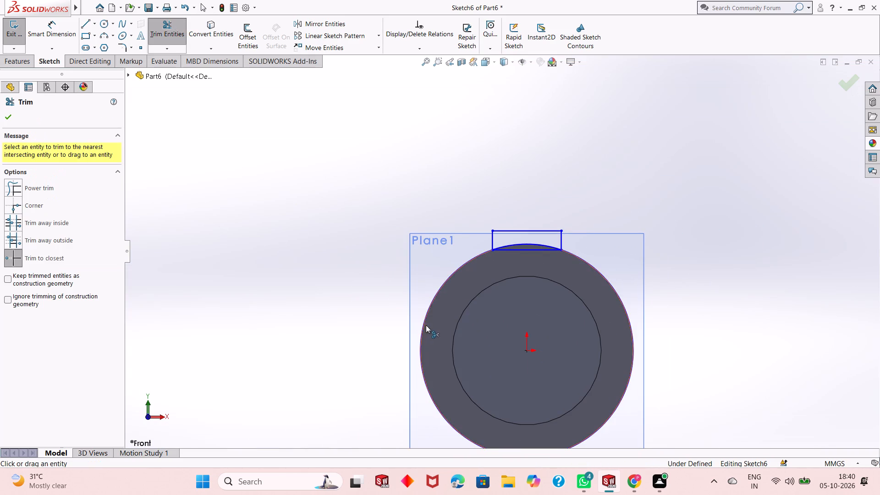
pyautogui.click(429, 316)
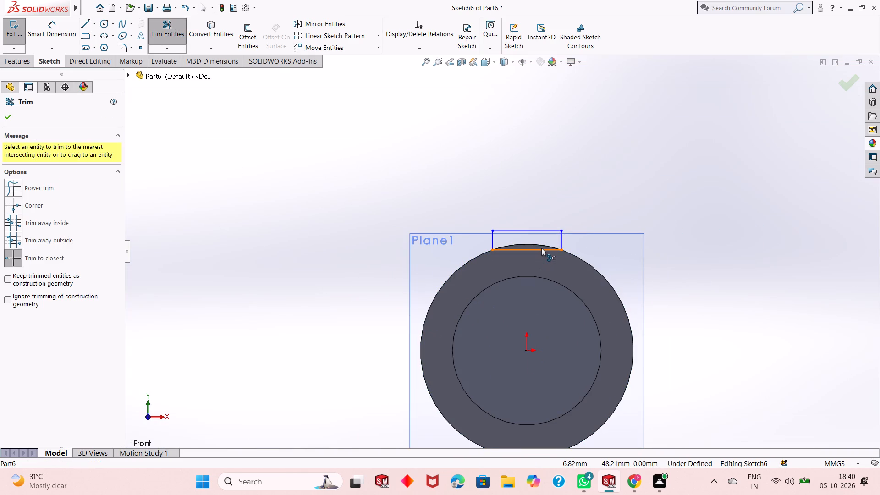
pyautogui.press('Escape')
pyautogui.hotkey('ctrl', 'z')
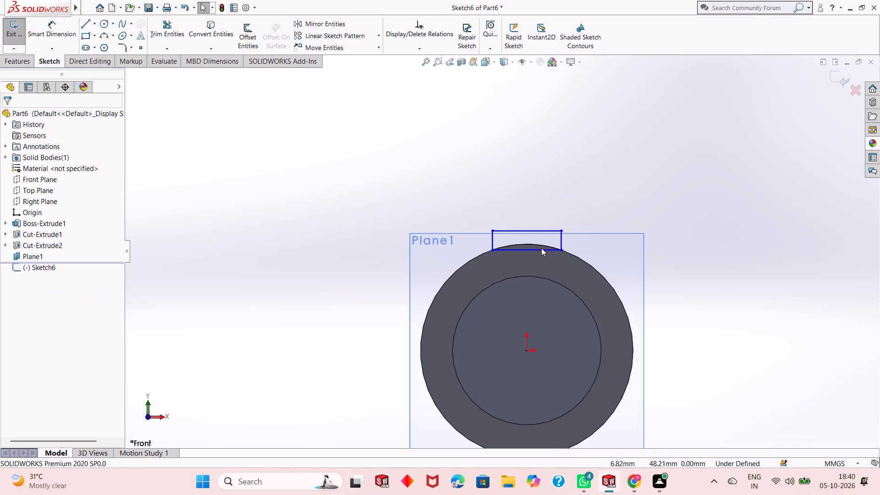
# Add a coincident relation between the rectangle's lower-left corner and the 50 mm radius circle.
pyautogui.scroll(-3, 503, 248)
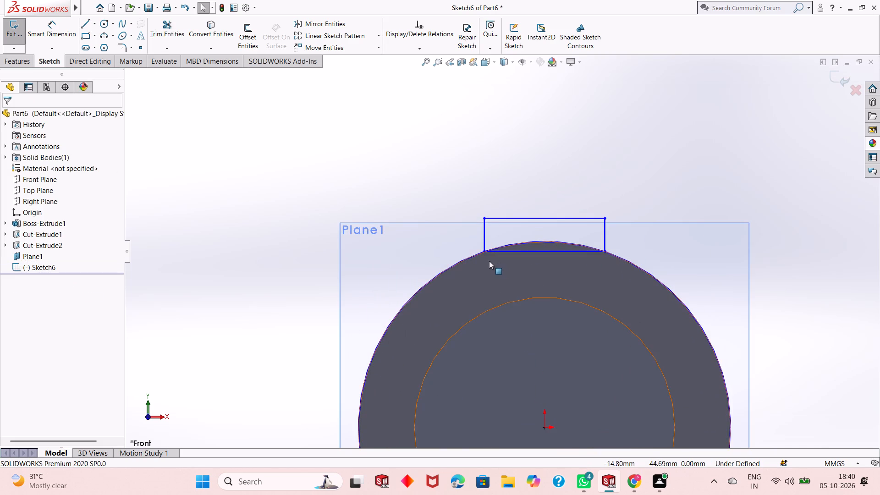
pyautogui.scroll(-7, 565, 262)
pyautogui.scroll(-7, 295, 192)
pyautogui.scroll(-15, 423, 288)
pyautogui.scroll(-3, 576, 231)
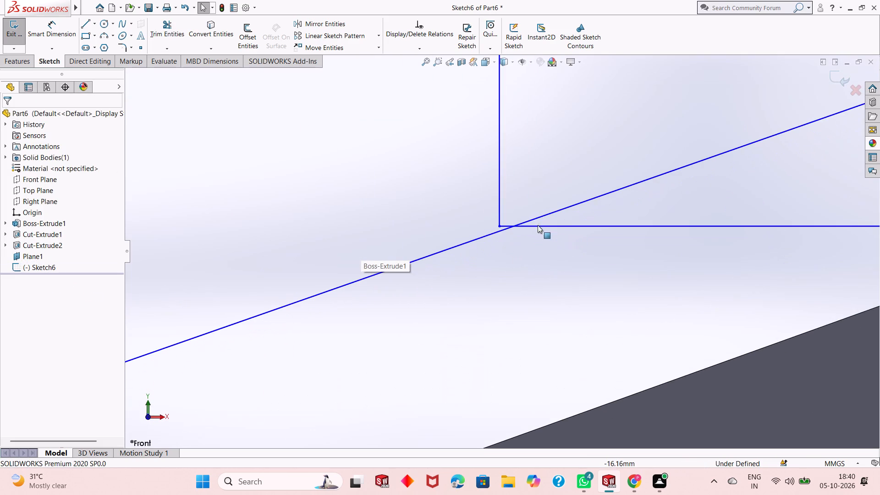
pyautogui.click(497, 225)
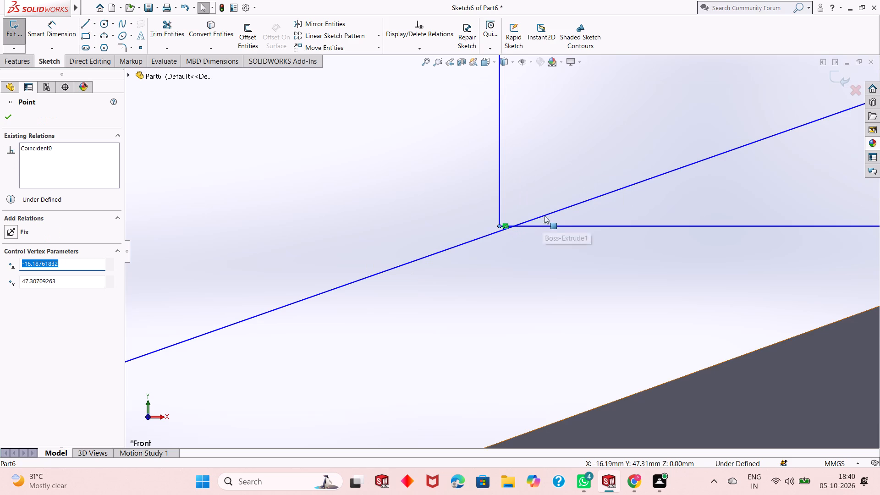
pyautogui.keyDown('ctrl'); pyautogui.click(550, 209); pyautogui.keyUp('ctrl')
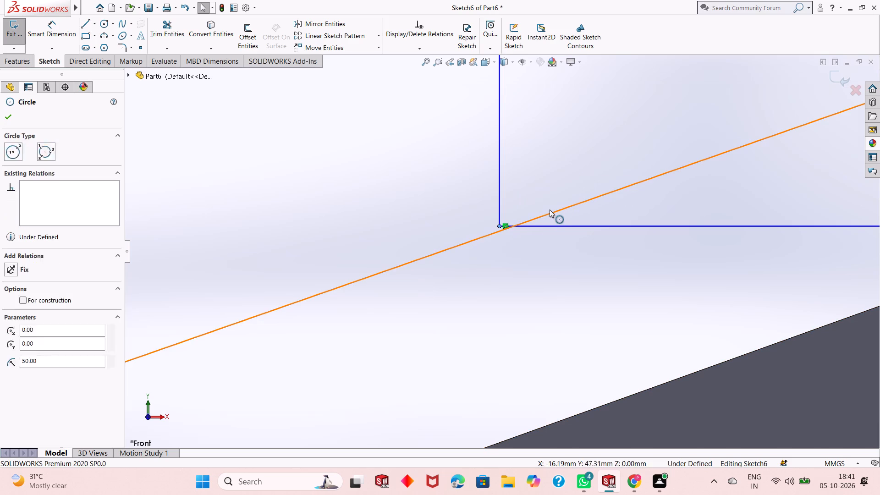
pyautogui.click(25, 289)
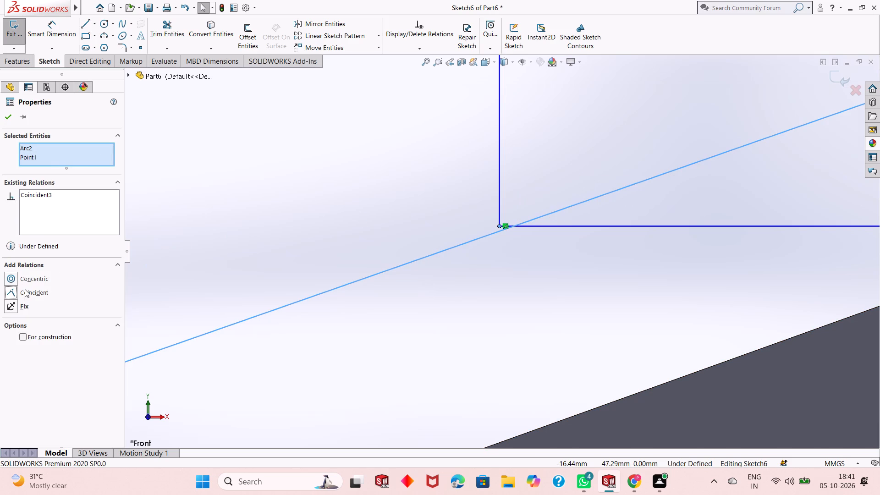
pyautogui.press('Escape')
pyautogui.press('Escape')
# Examine where the rectangle's lower corners meet the sketched circle.
pyautogui.scroll(-4, 533, 341)
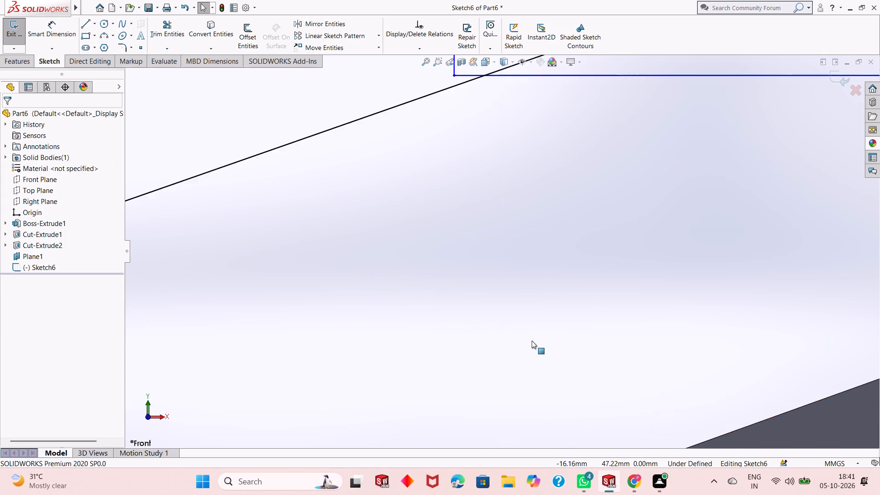
pyautogui.scroll(20, 532, 341)
pyautogui.scroll(19, 532, 341)
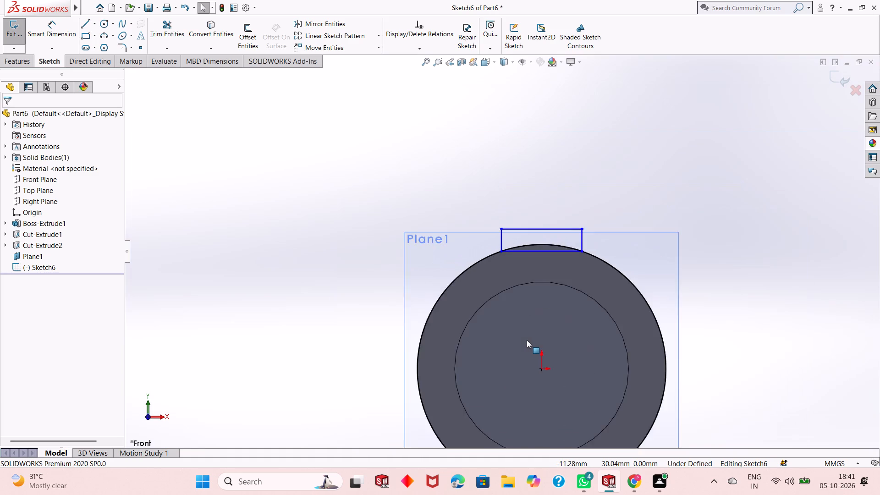
pyautogui.scroll(4, 527, 340)
pyautogui.scroll(-7, 541, 248)
pyautogui.scroll(2, 517, 272)
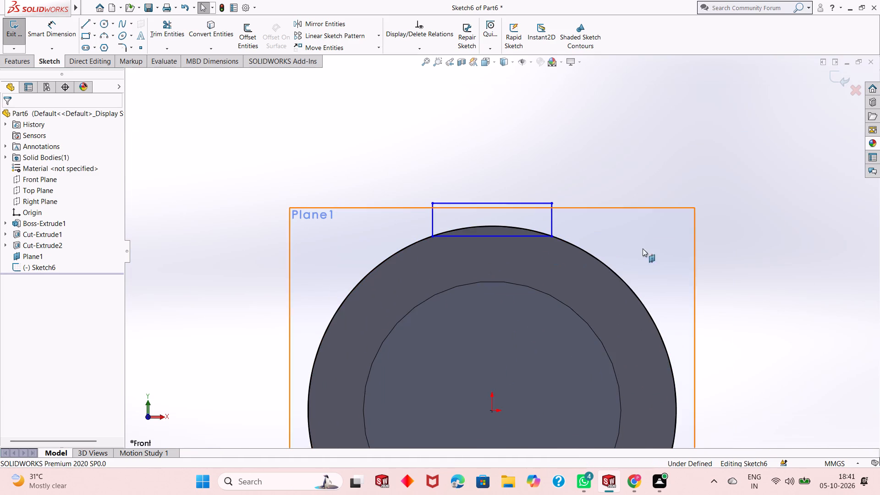
pyautogui.scroll(-4, 386, 244)
pyautogui.scroll(-3, 526, 247)
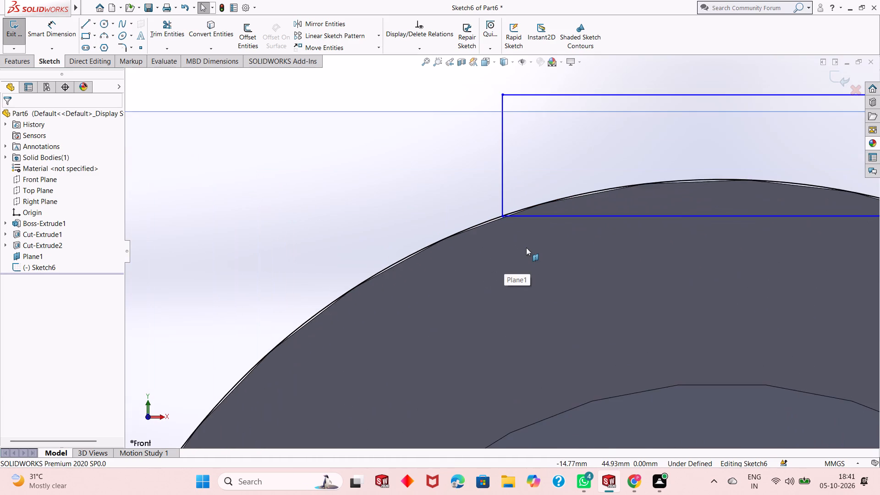
pyautogui.scroll(10, 526, 247)
pyautogui.scroll(-1, 554, 292)
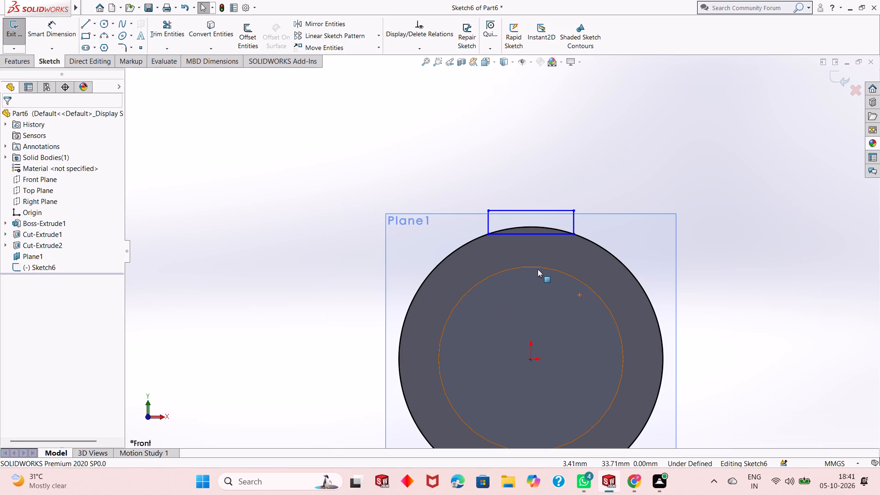
# Add a coincident relation between the rectangle's lower-right corner and the 50 mm radius circle.
pyautogui.scroll(1, 535, 271)
pyautogui.scroll(-7, 565, 239)
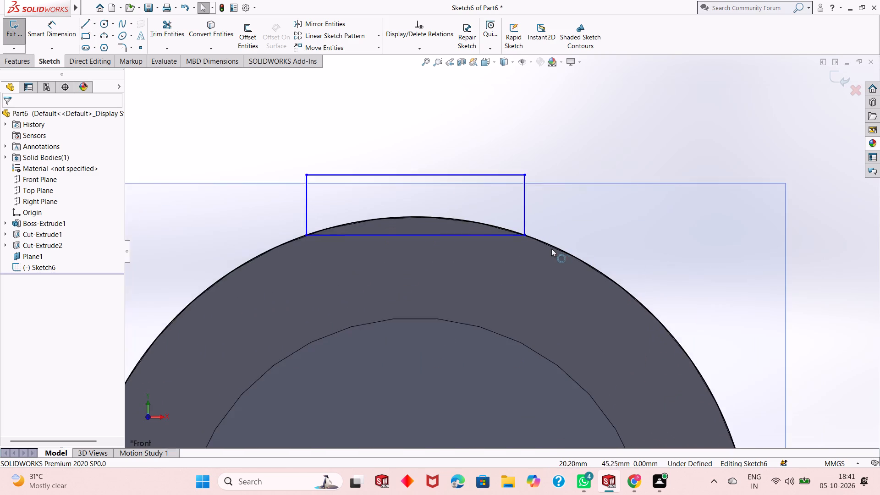
pyautogui.scroll(-20, 551, 248)
pyautogui.scroll(-2, 551, 248)
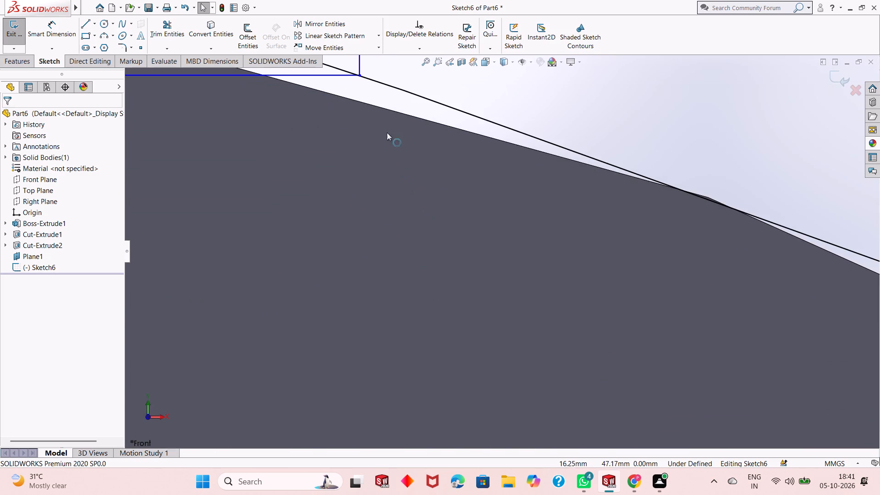
pyautogui.scroll(-6, 359, 66)
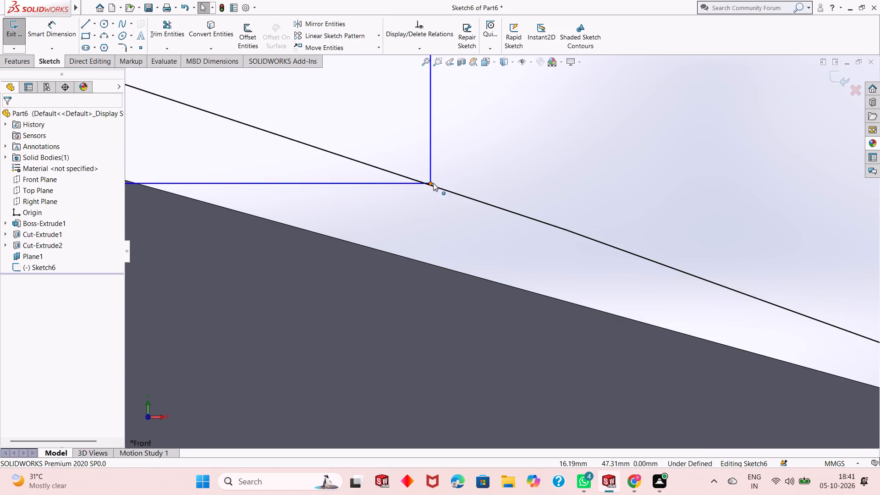
pyautogui.scroll(-4, 433, 183)
pyautogui.click(446, 201)
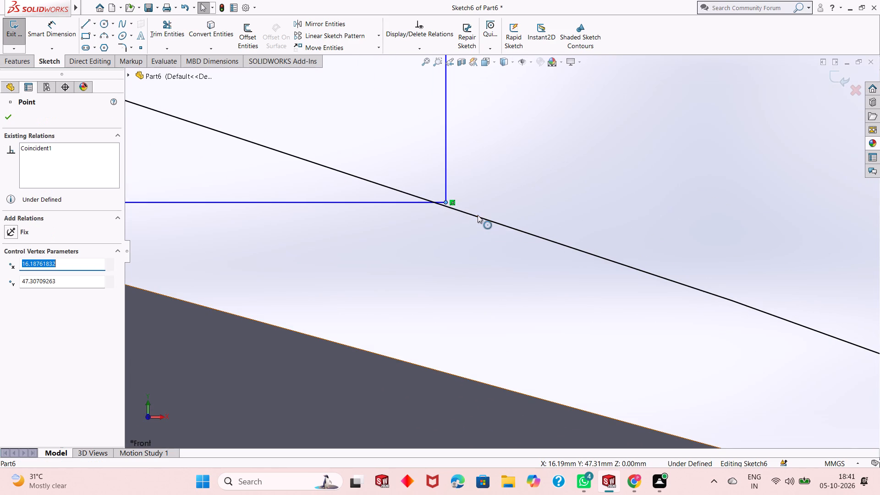
pyautogui.keyDown('ctrl'); pyautogui.click(478, 215); pyautogui.keyUp('ctrl')
pyautogui.click(10, 292)
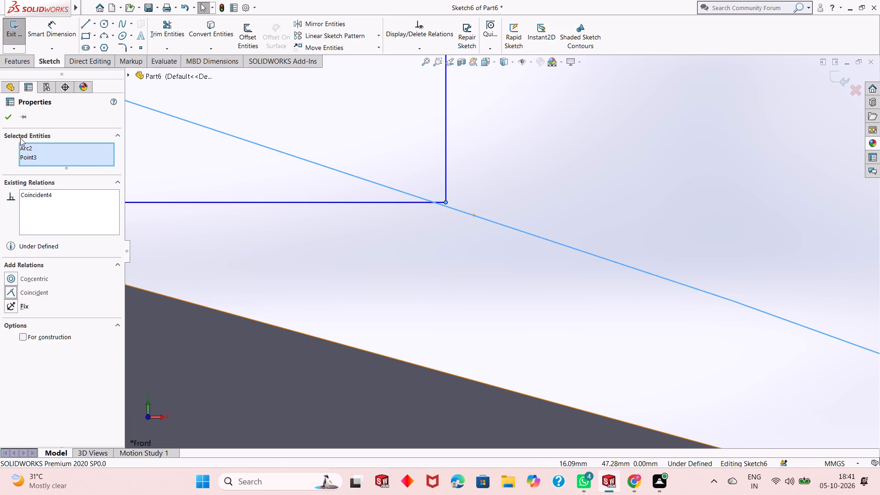
pyautogui.click(8, 116)
# Trim away the rectangle's bottom line between its two lower corners on the circle.
pyautogui.scroll(20, 517, 356)
pyautogui.scroll(5, 517, 356)
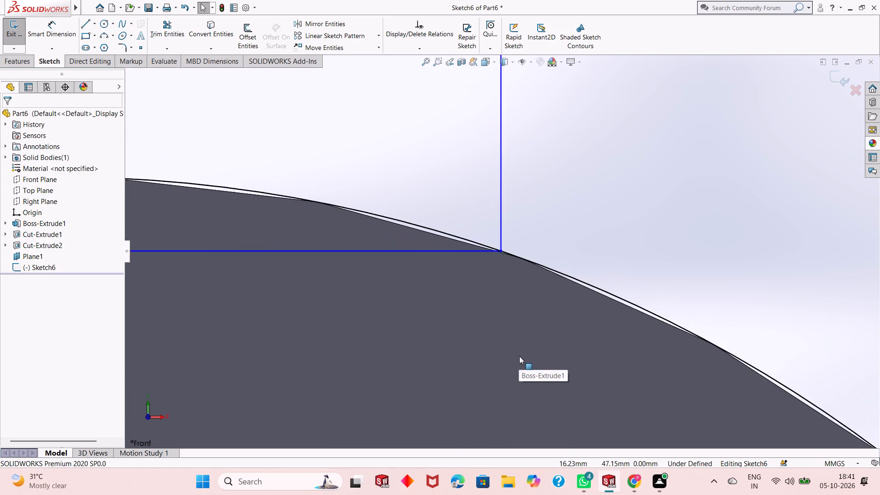
pyautogui.scroll(15, 519, 356)
pyautogui.scroll(-3, 511, 282)
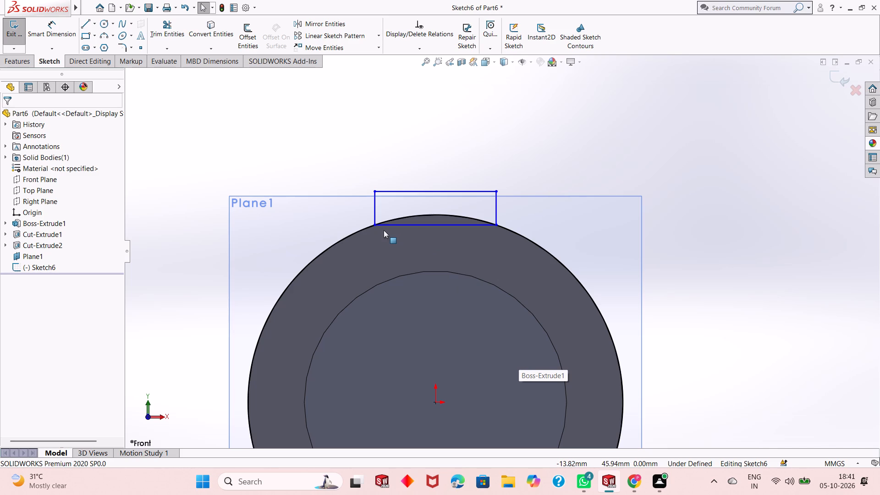
pyautogui.scroll(-2, 384, 231)
pyautogui.click(168, 39)
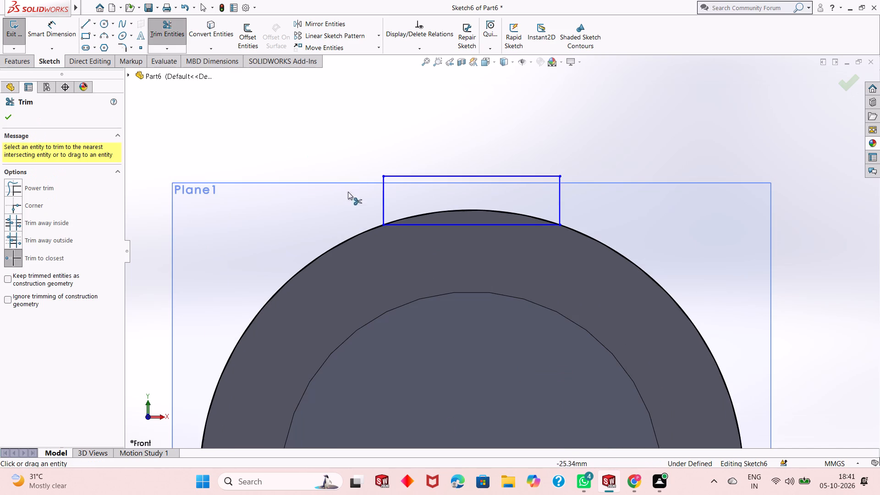
pyautogui.click(407, 226)
pyautogui.scroll(-2, 424, 224)
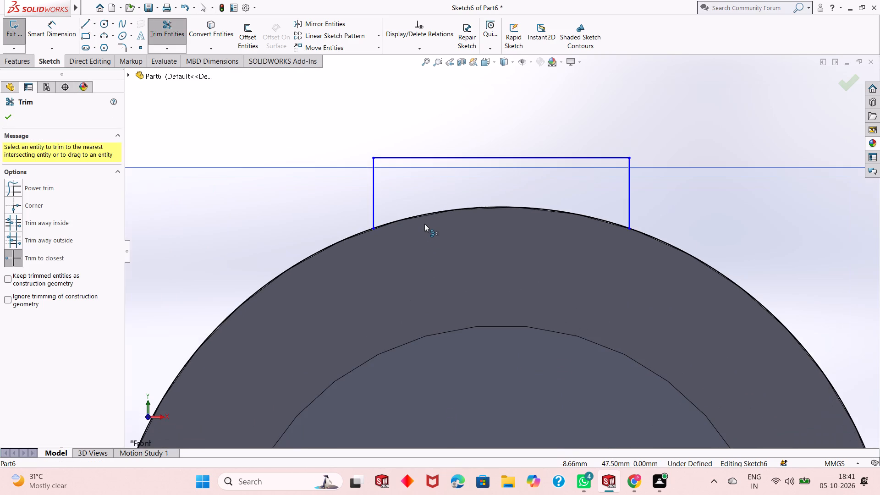
pyautogui.scroll(5, 424, 224)
pyautogui.press('Escape')
pyautogui.press('Escape')
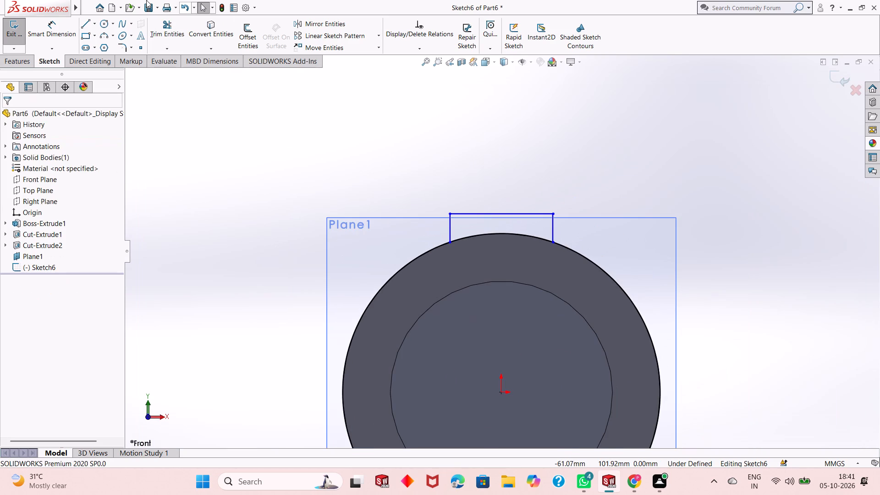
# Dimension the vertical distance from the origin to the rectangle's top line as 56 mm.
pyautogui.click(60, 39)
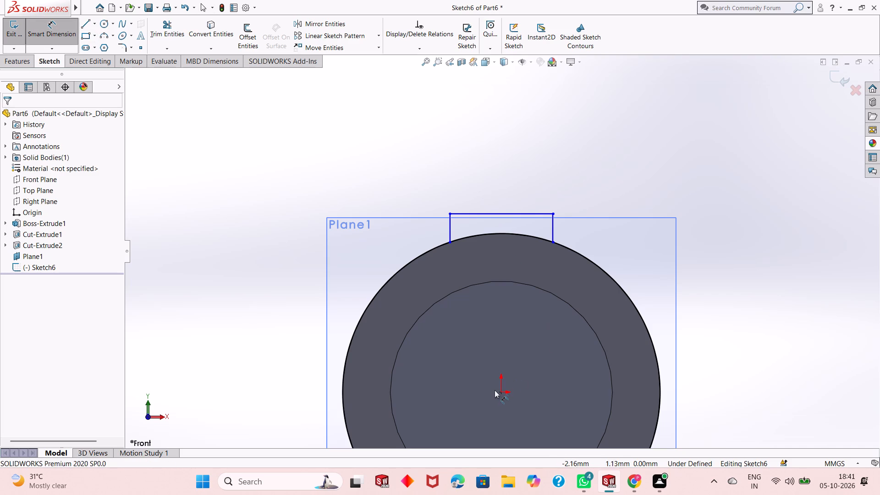
pyautogui.click(501, 390)
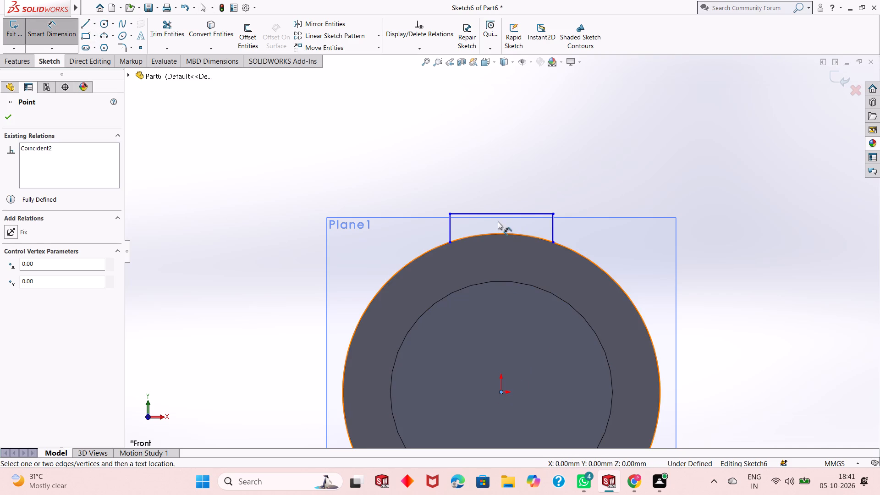
pyautogui.click(498, 212)
pyautogui.click(310, 308)
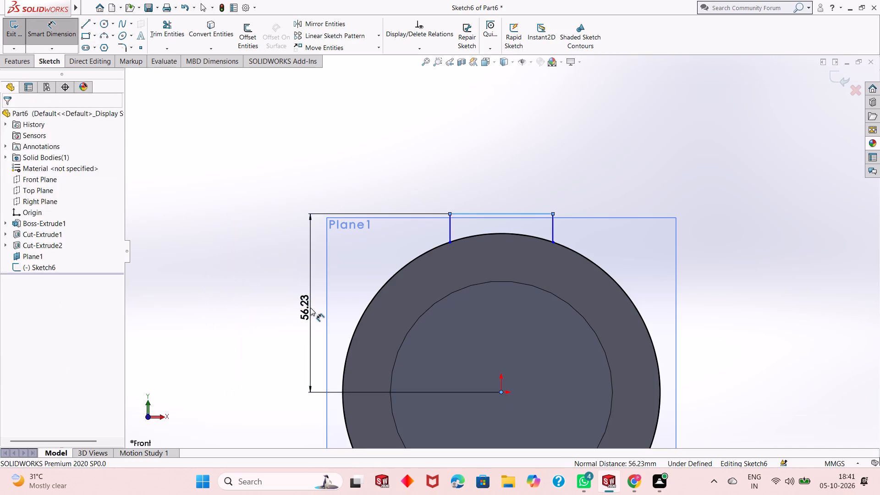
pyautogui.write('56')
pyautogui.press('Return')
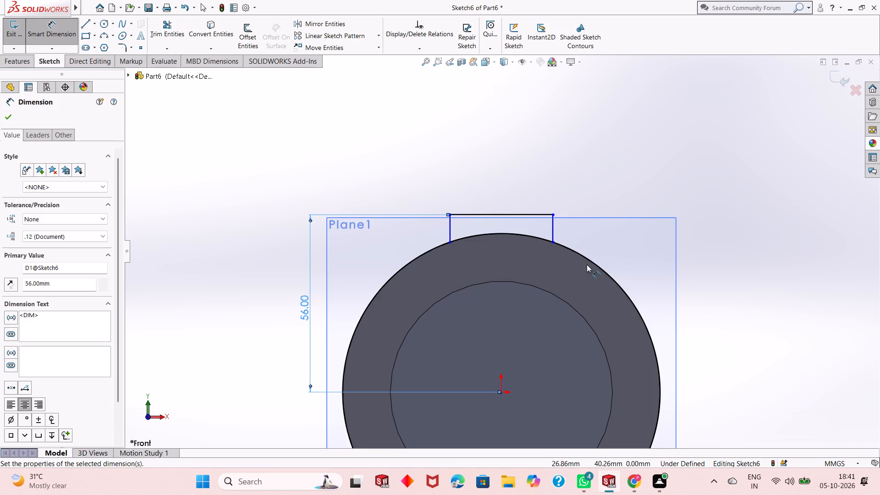
pyautogui.press('Escape')
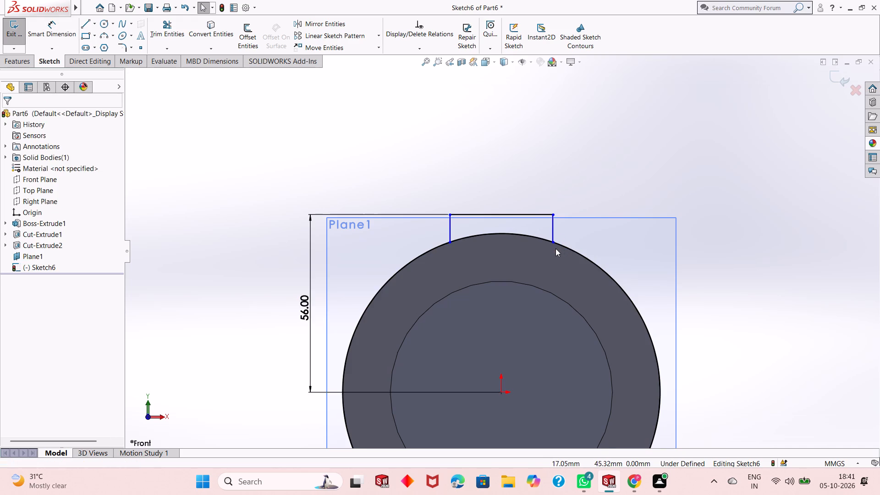
# Draw a 16 mm vertical line upward from the rectangle's top line, directly above the origin.
pyautogui.scroll(-11, 555, 248)
pyautogui.scroll(3, 514, 247)
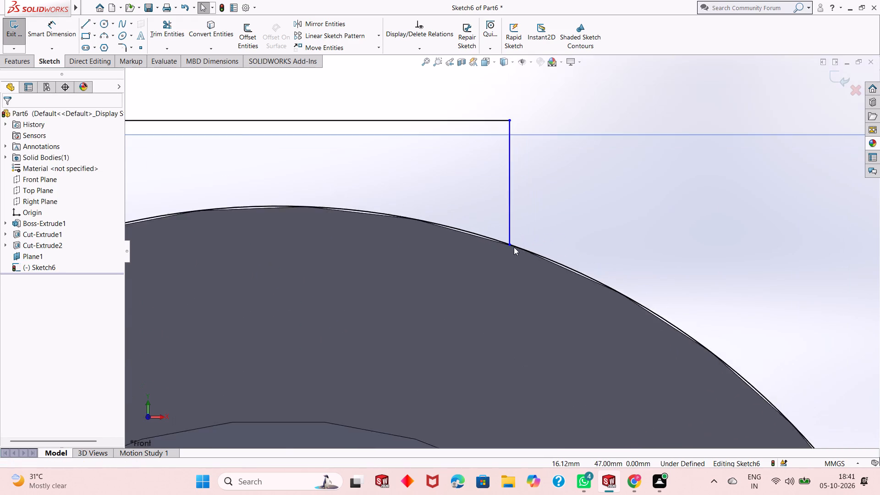
pyautogui.scroll(9, 514, 247)
pyautogui.press('Escape')
pyautogui.press('Escape')
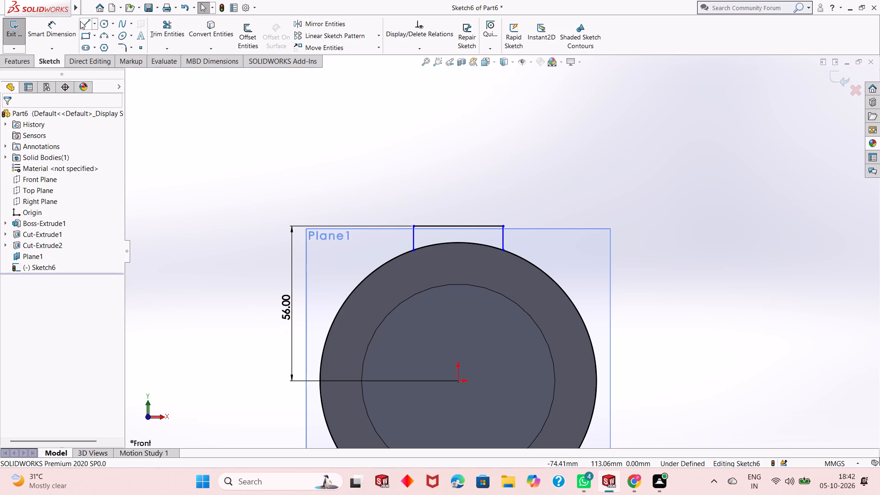
pyautogui.click(84, 21)
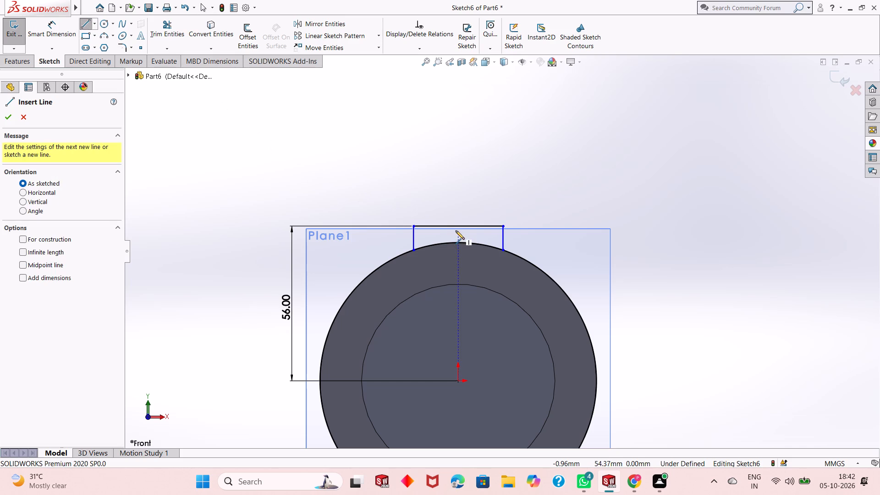
pyautogui.click(457, 225)
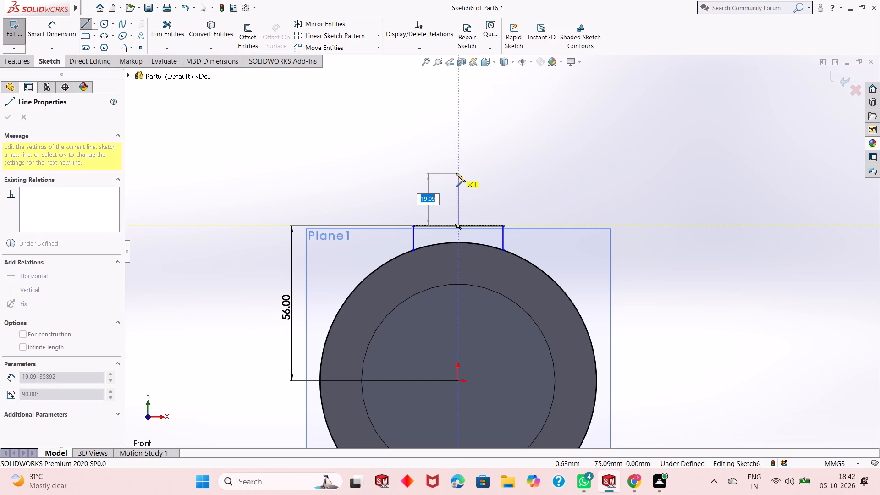
pyautogui.write('16')
pyautogui.press('Return')
pyautogui.press('Escape')
pyautogui.press('Escape')
pyautogui.press('Escape')
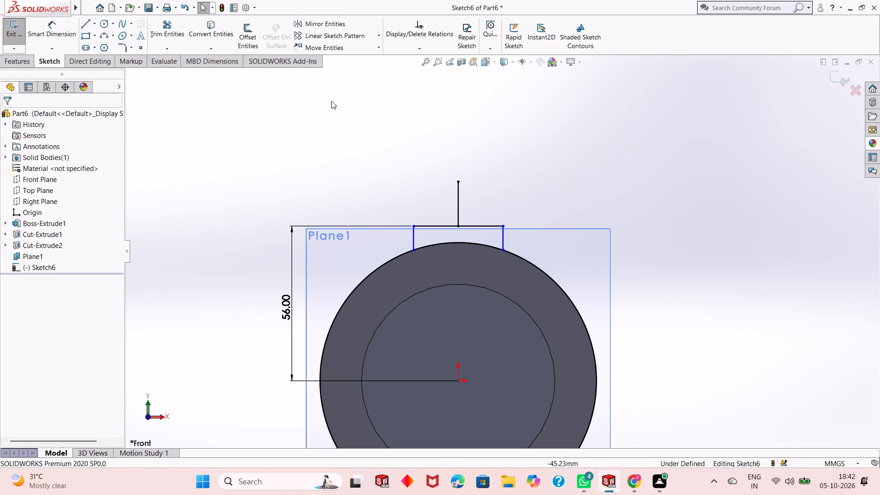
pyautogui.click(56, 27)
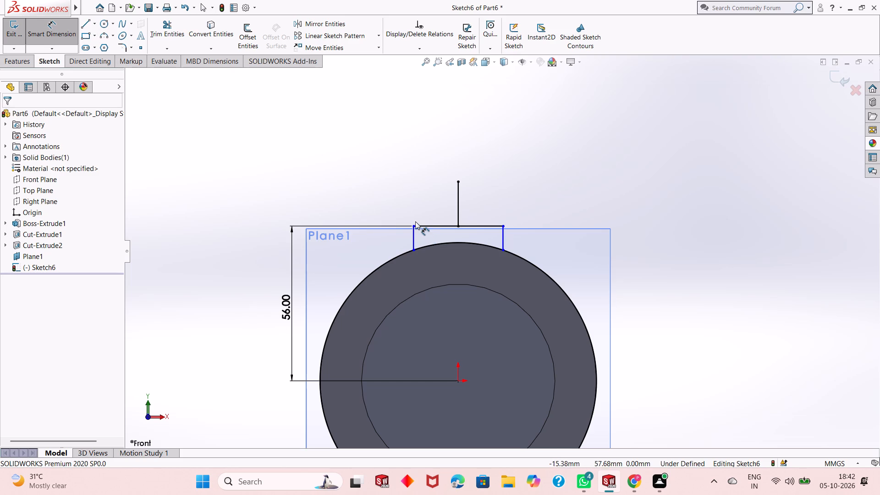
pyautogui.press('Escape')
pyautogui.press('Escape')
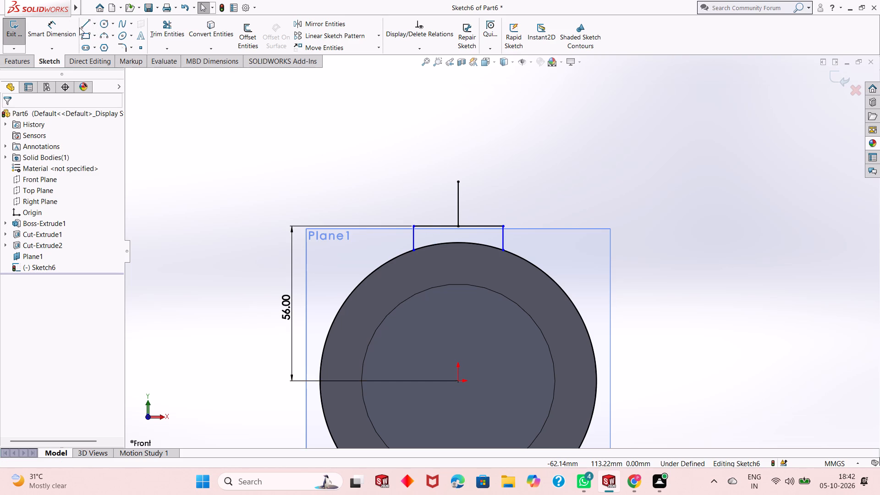
# Draw two sloped lines joining the rectangle's upper corners to the upper end of the 16 mm vertical line.
pyautogui.click(91, 24)
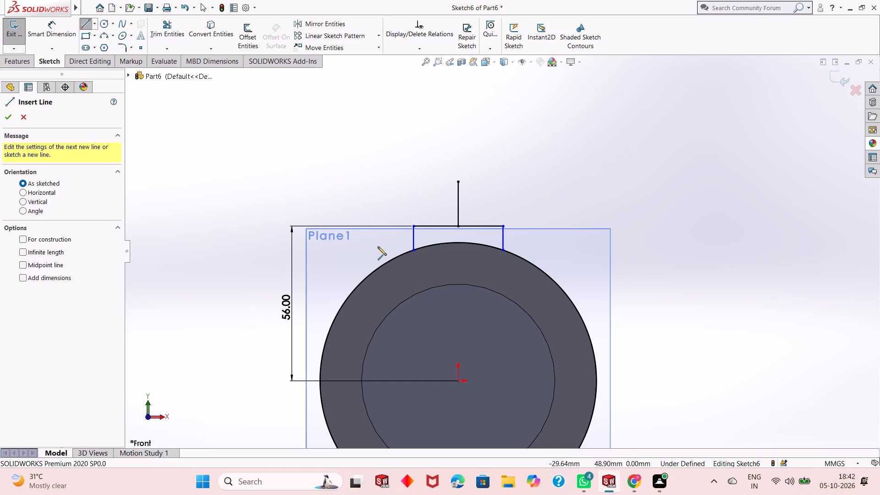
pyautogui.click(413, 226)
pyautogui.click(457, 183)
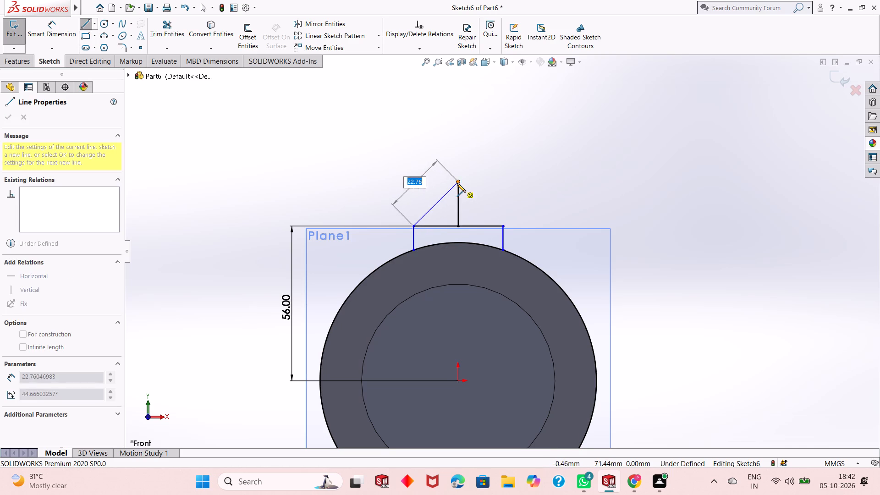
pyautogui.click(502, 225)
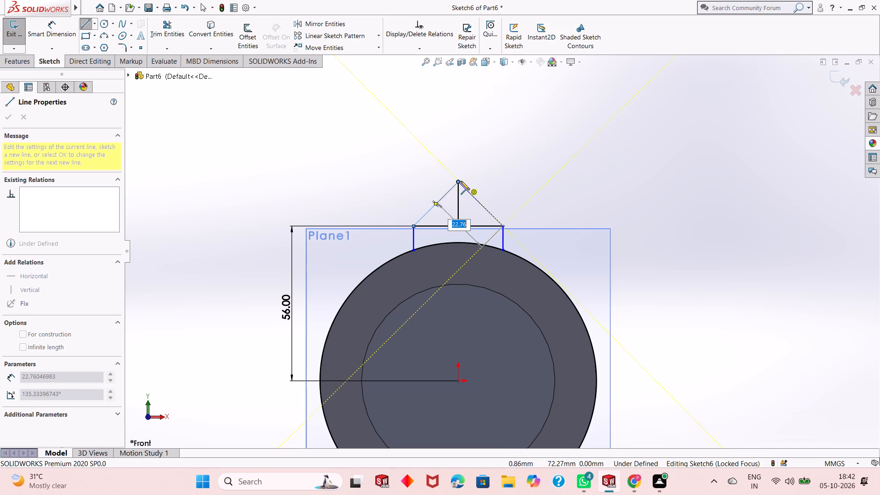
pyautogui.click(459, 182)
pyautogui.press('Escape')
pyautogui.press('Escape')
pyautogui.press('Escape')
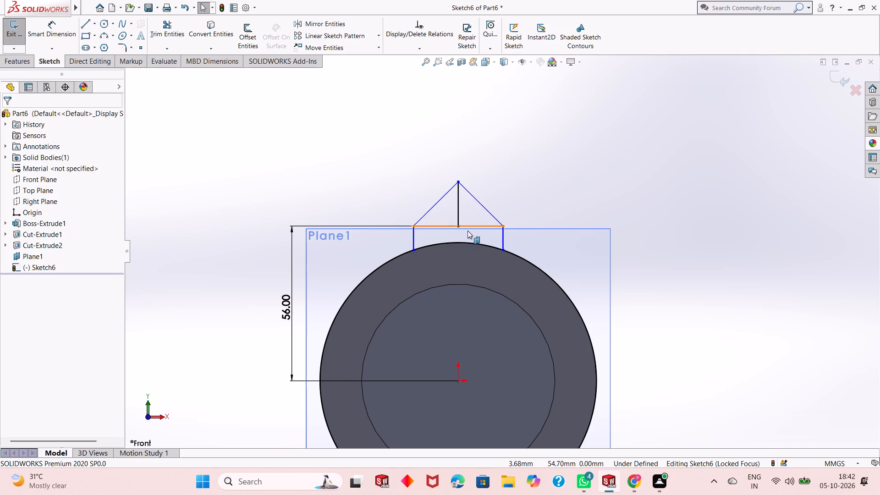
pyautogui.press('Escape')
# Delete the 16 mm vertical line and the rectangle's top horizontal line together with its dimension.
pyautogui.click(457, 205)
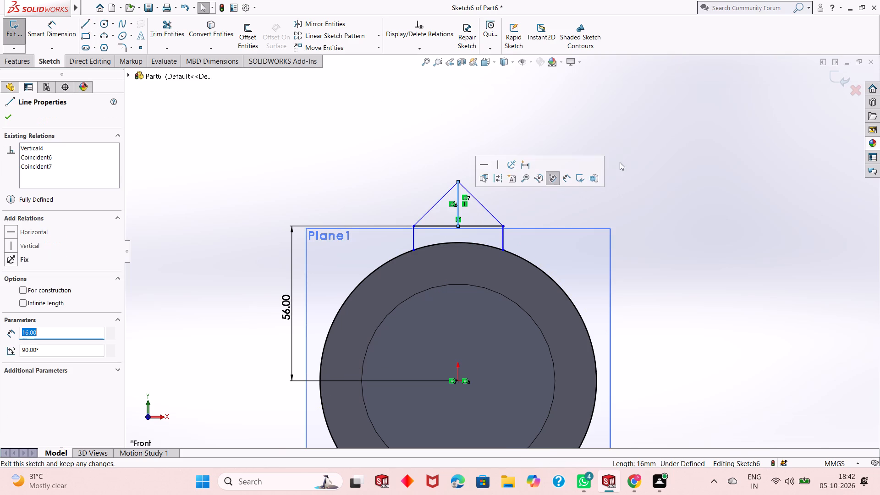
pyautogui.rightClick(623, 161)
pyautogui.click(660, 283)
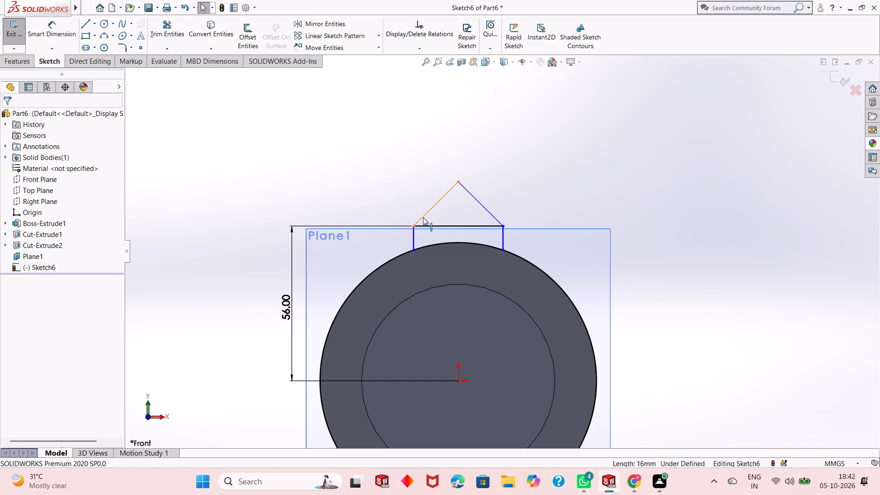
pyautogui.rightClick(459, 227)
pyautogui.click(541, 366)
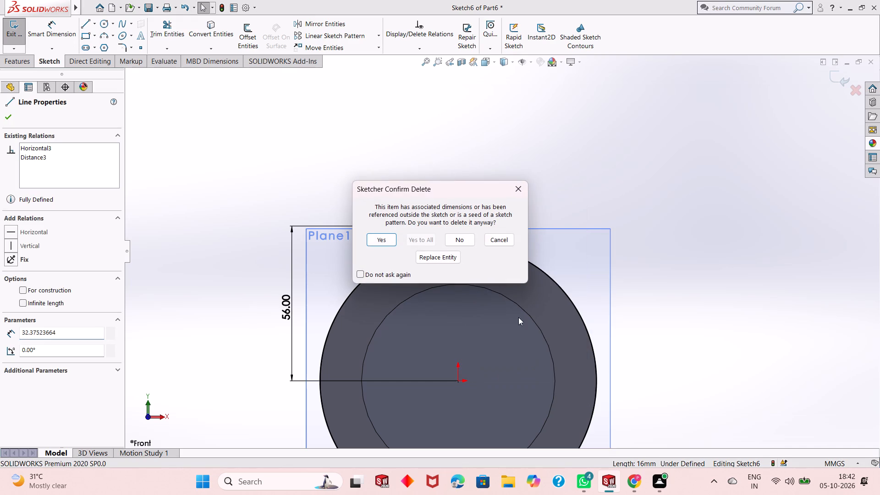
pyautogui.click(370, 243)
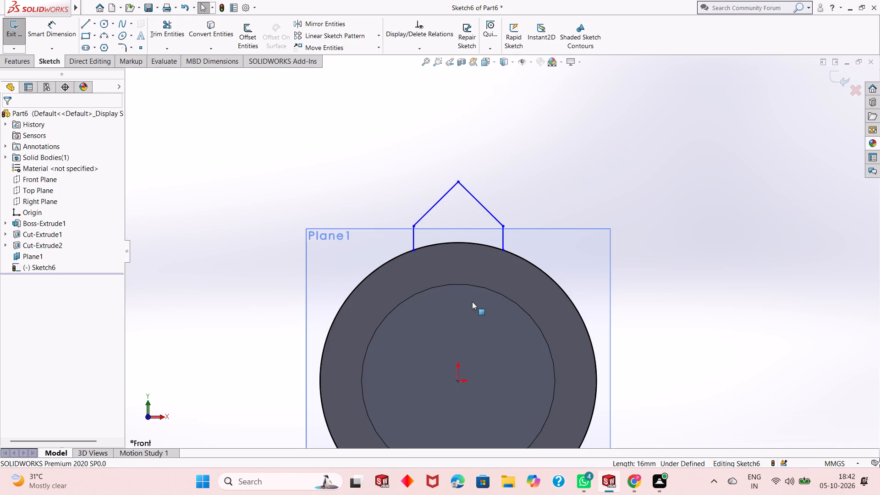
# Dimension the vertical distance from the origin to the profile's upper-left shoulder corner as 56 mm.
pyautogui.scroll(2, 449, 322)
pyautogui.scroll(-2, 450, 280)
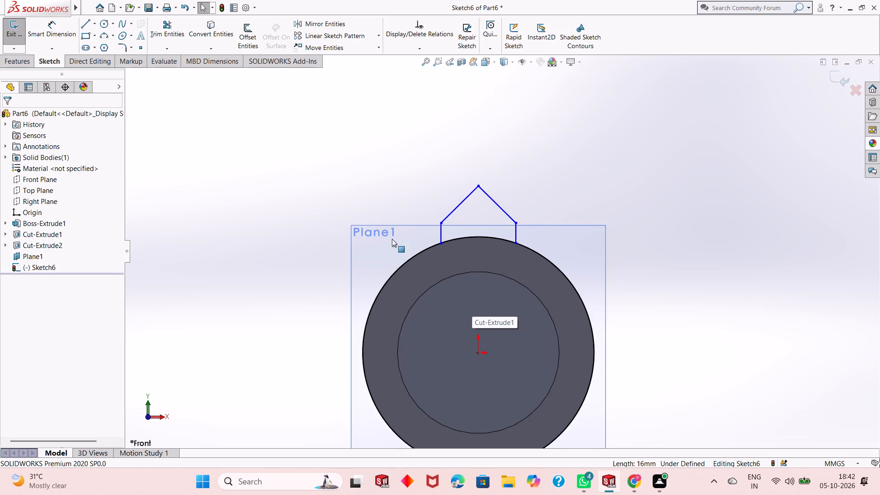
pyautogui.click(57, 32)
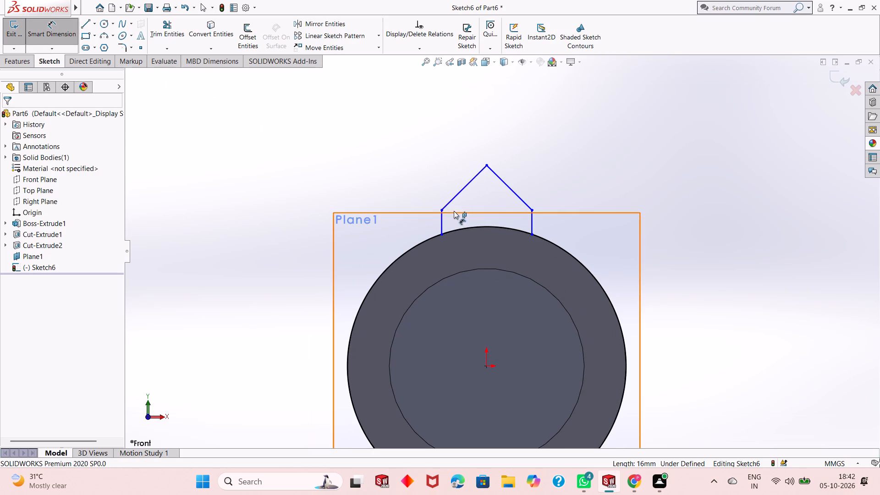
pyautogui.click(443, 209)
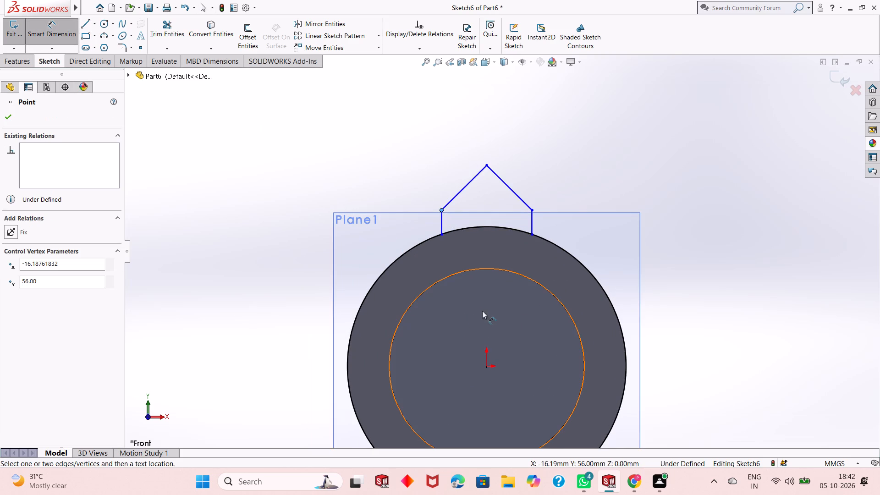
pyautogui.click(486, 365)
pyautogui.click(291, 341)
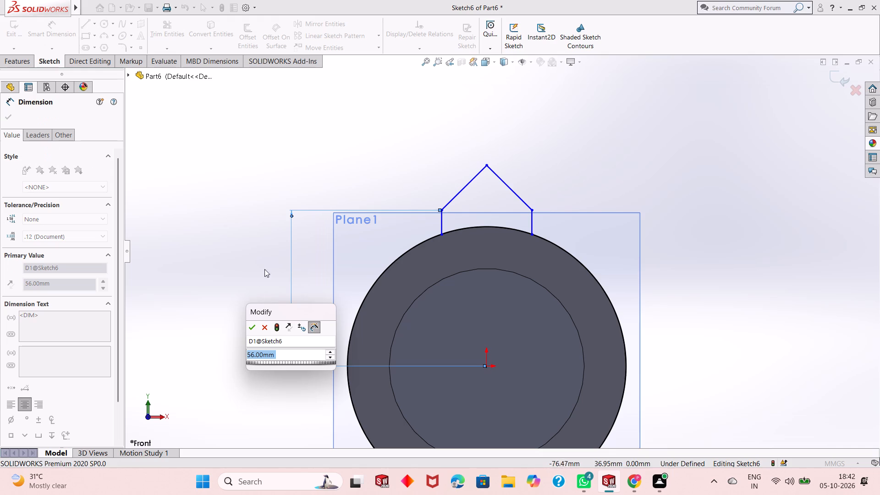
pyautogui.click(250, 325)
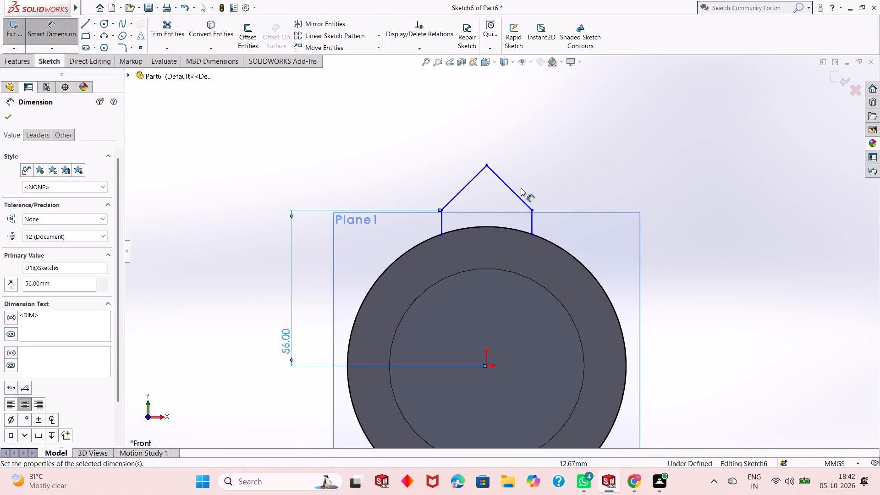
# Dimension the vertical distance between the profile's apex and its upper-left shoulder corner.
pyautogui.click(487, 168)
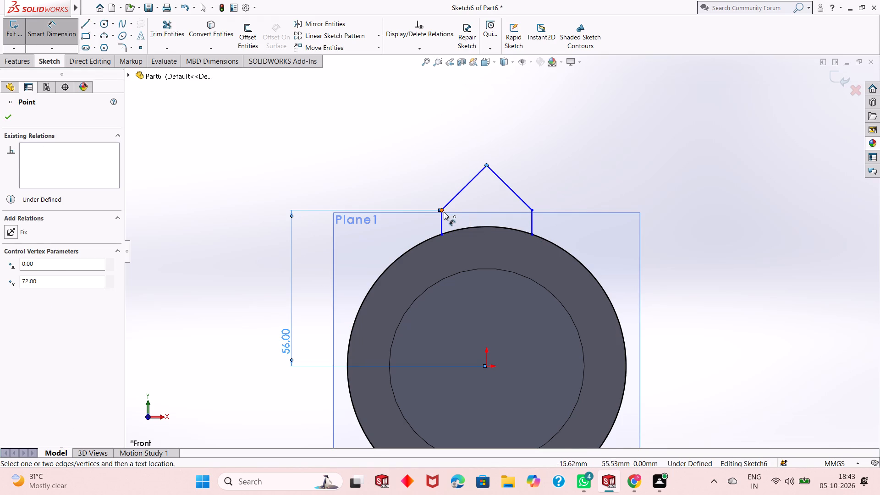
pyautogui.click(444, 212)
pyautogui.click(298, 189)
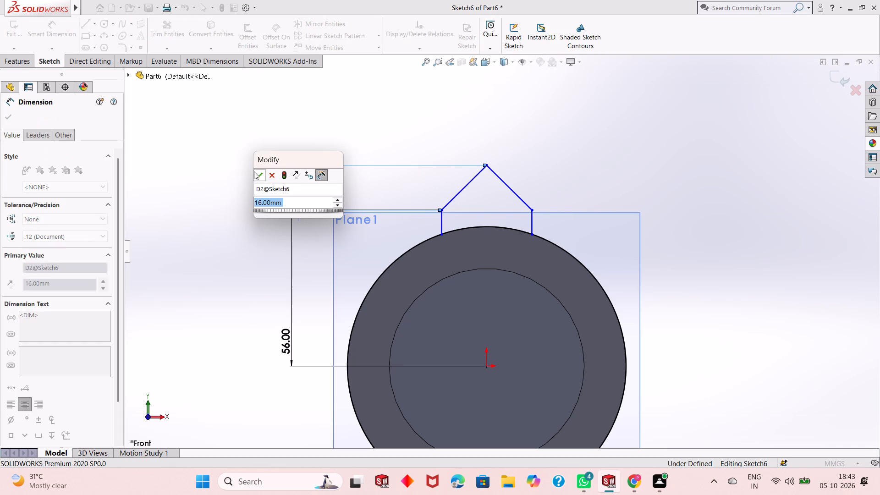
pyautogui.click(254, 176)
pyautogui.press('Escape')
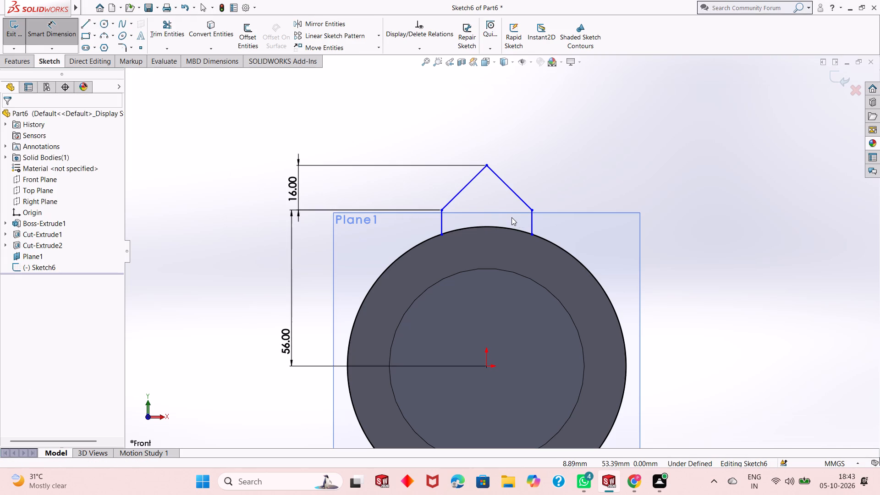
pyautogui.press('Escape')
pyautogui.press('Escape')
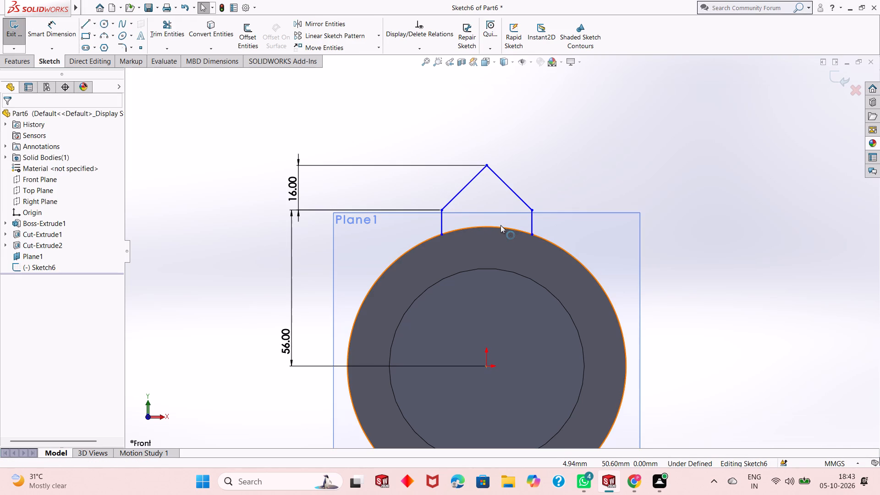
# Dimension the horizontal distance from the origin to the profile's upper-left shoulder corner.
pyautogui.click(55, 31)
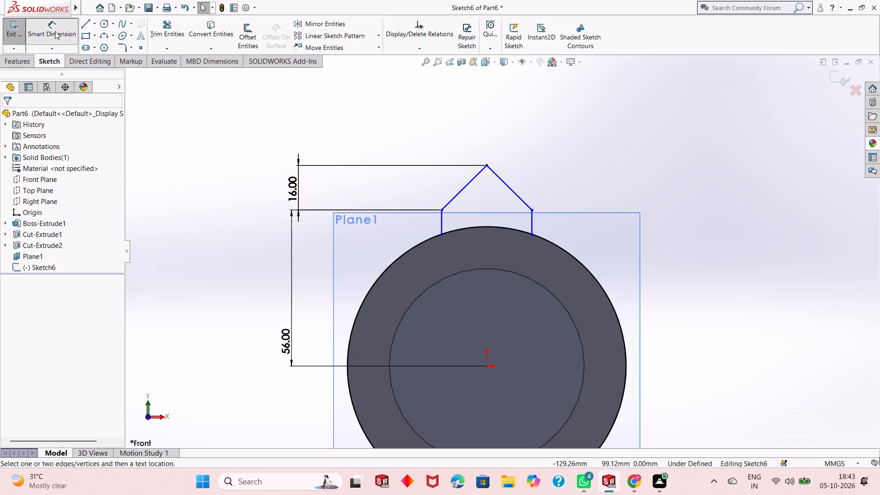
pyautogui.click(442, 209)
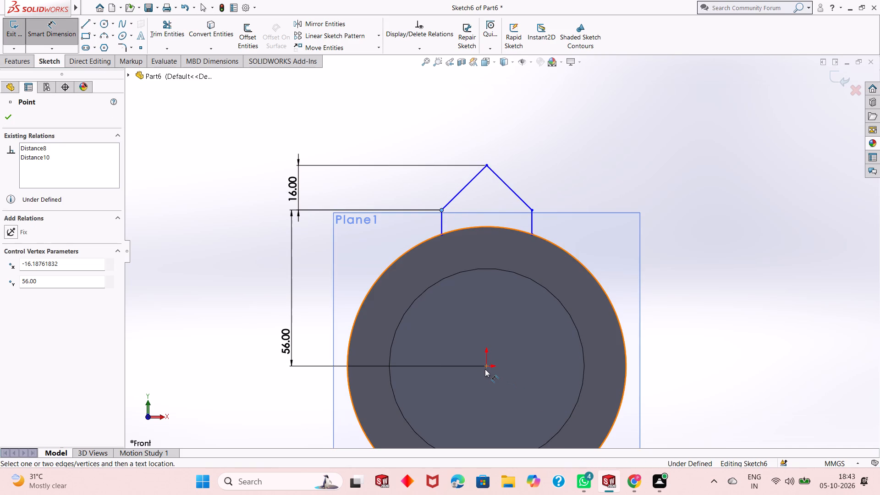
pyautogui.click(486, 368)
pyautogui.click(474, 384)
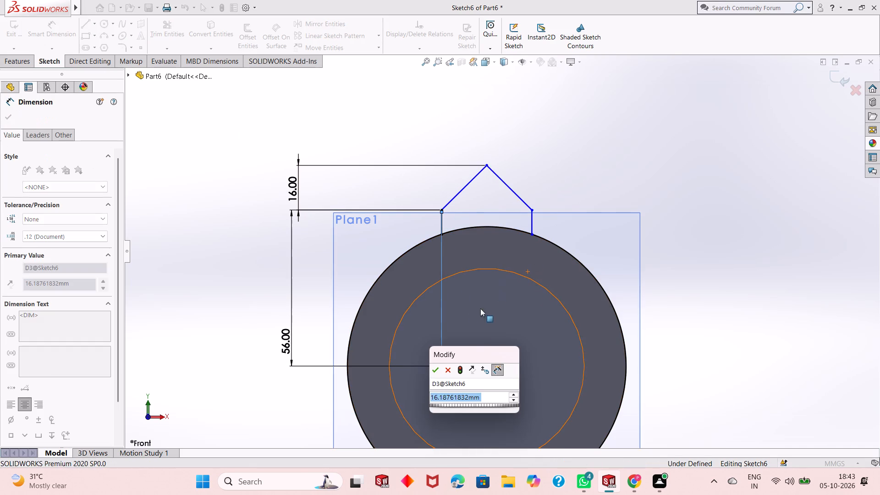
pyautogui.click(437, 367)
pyautogui.press('Escape')
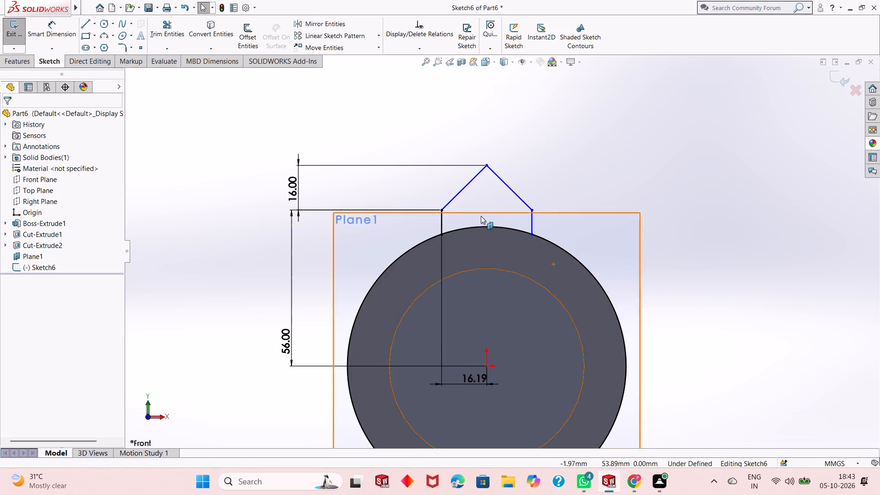
# Add an equal-length relation between the profile's two short vertical side lines.
pyautogui.scroll(-3, 481, 216)
pyautogui.click(415, 241)
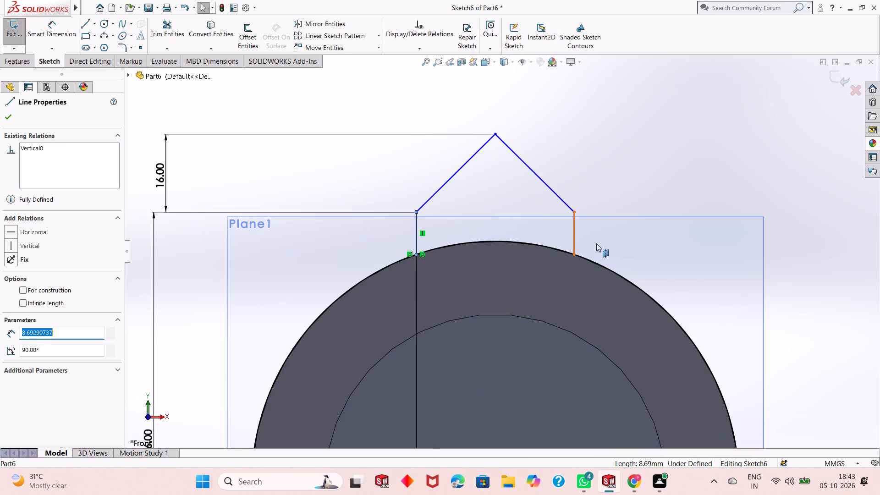
pyautogui.keyDown('ctrl'); pyautogui.click(575, 243); pyautogui.keyUp('ctrl')
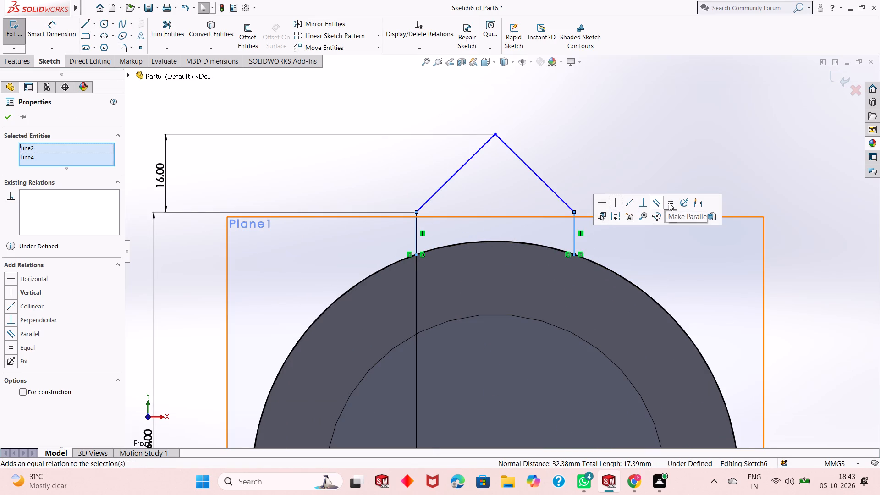
pyautogui.click(669, 203)
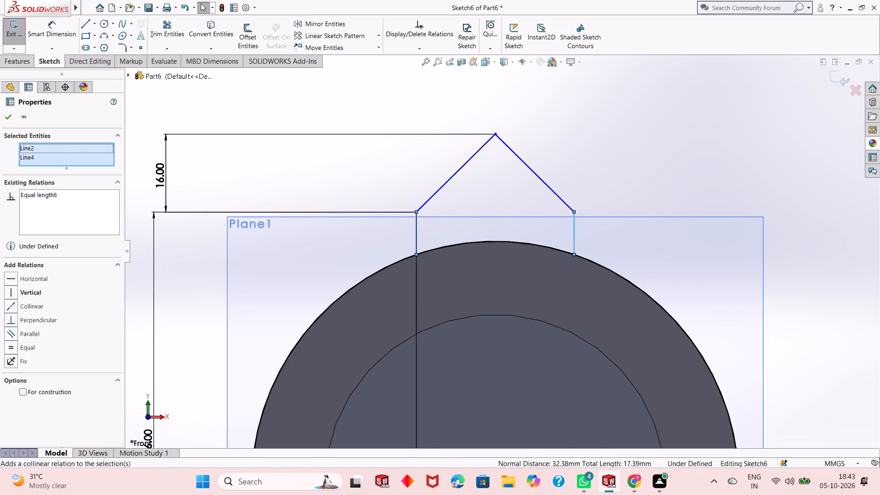
pyautogui.click(1, 115)
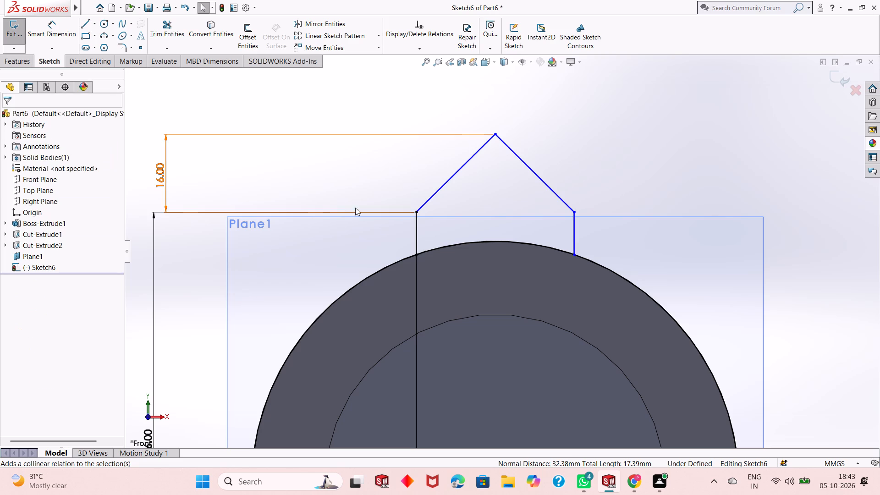
# Add another dimension to the house-shaped profile, measured from the origin.
pyautogui.click(48, 38)
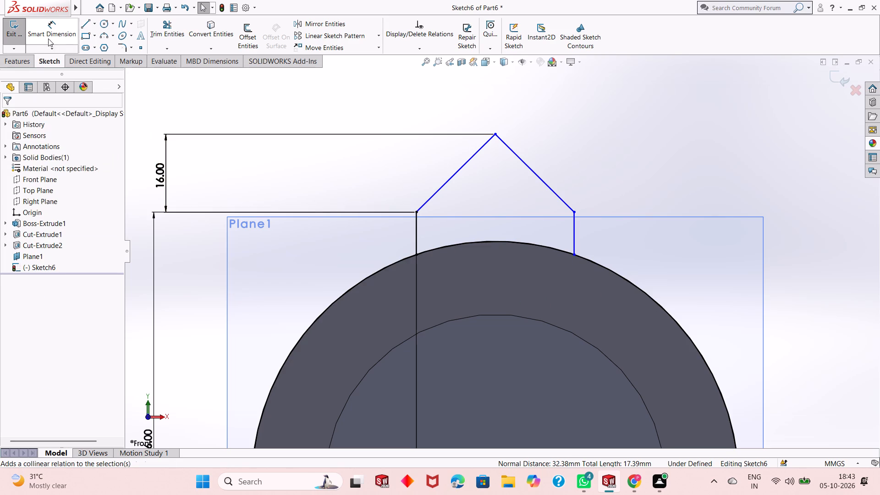
pyautogui.scroll(4, 378, 249)
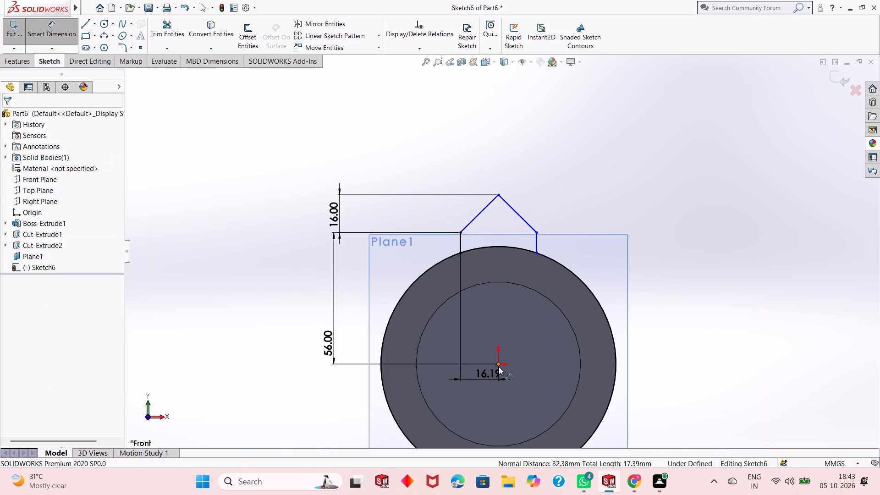
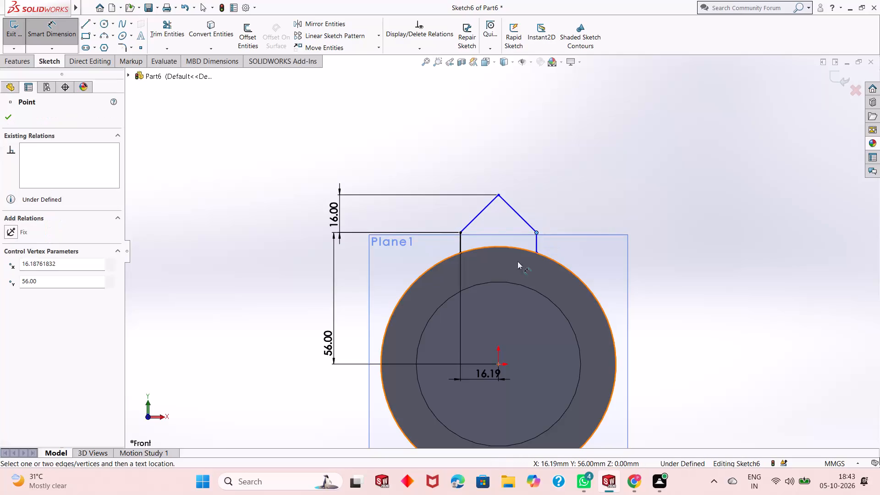
# Dimension the horizontal distance from the origin to the profile's upper-right shoulder corner.
pyautogui.click(497, 365)
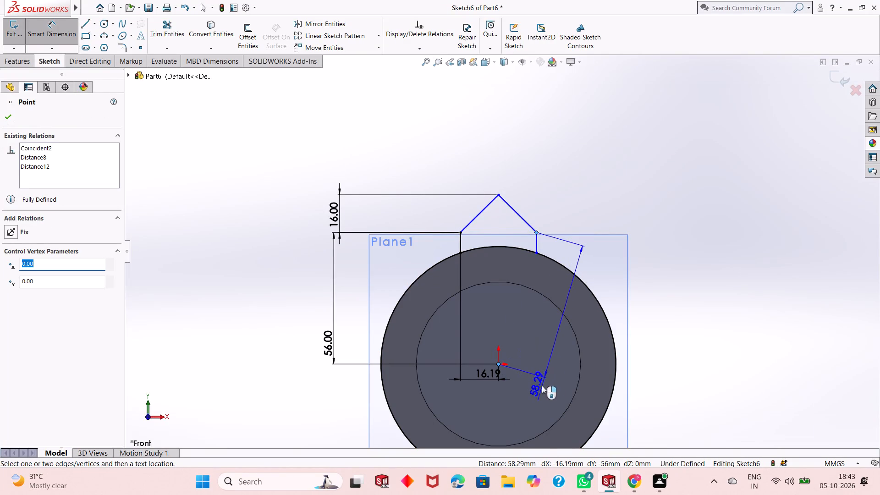
pyautogui.click(527, 392)
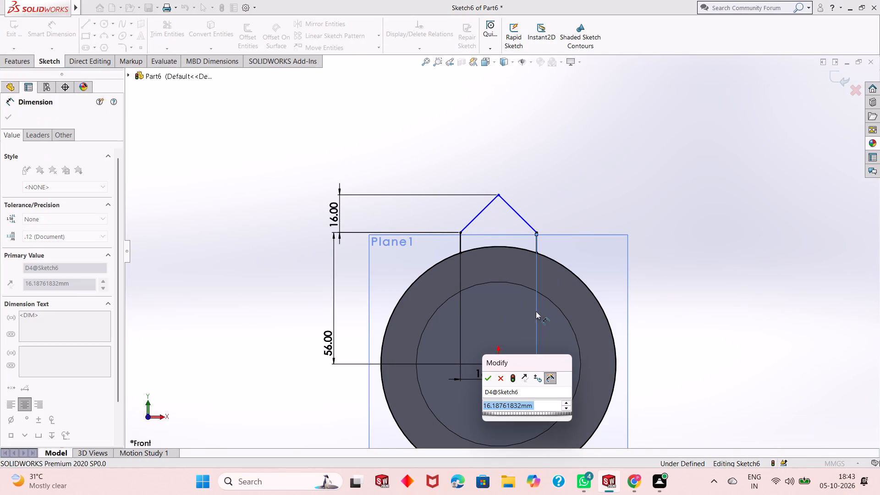
pyautogui.click(488, 381)
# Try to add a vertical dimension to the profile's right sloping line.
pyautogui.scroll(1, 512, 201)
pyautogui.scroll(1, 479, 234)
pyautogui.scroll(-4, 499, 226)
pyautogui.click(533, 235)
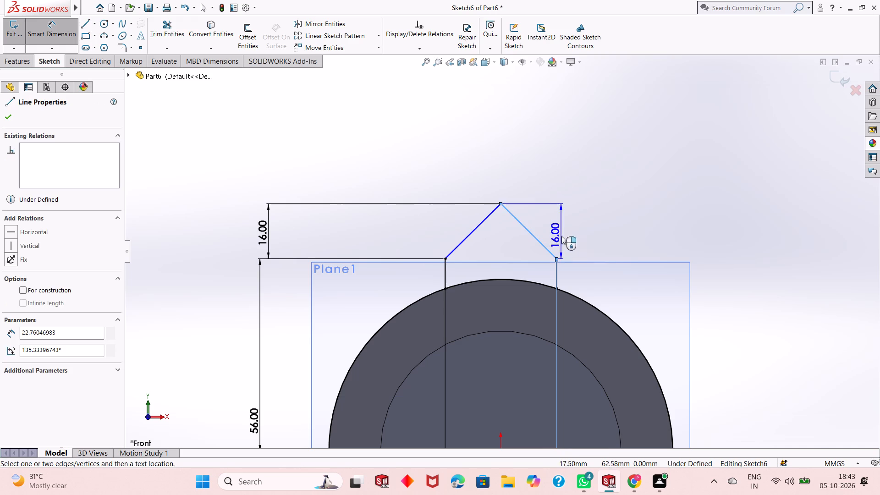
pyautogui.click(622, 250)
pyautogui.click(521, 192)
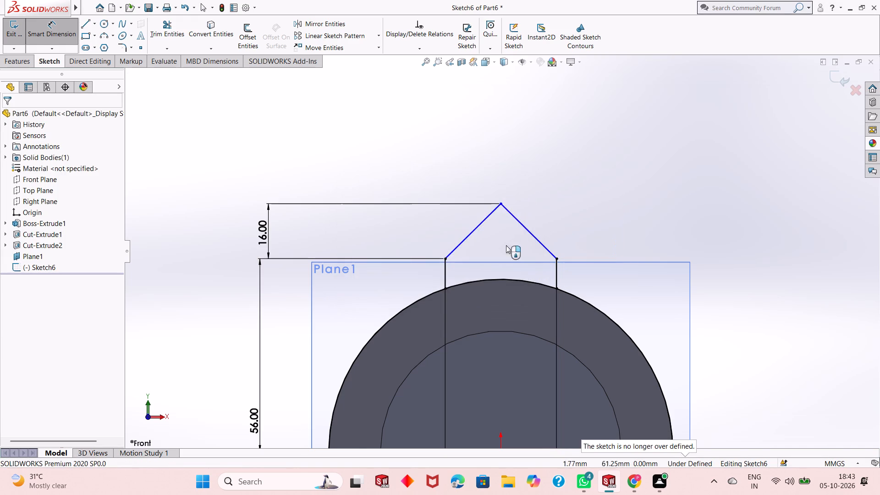
# Dimension the true length of the profile's right sloping line, aligned with the line.
pyautogui.scroll(2, 499, 300)
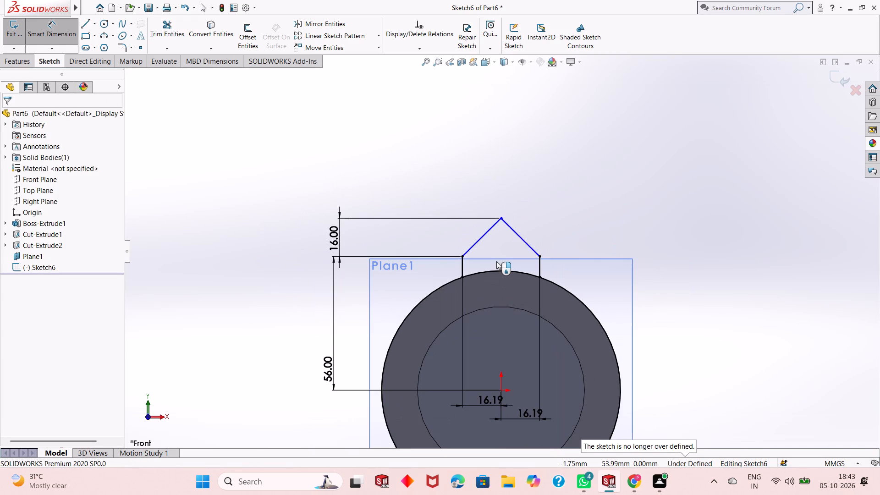
pyautogui.scroll(2, 509, 286)
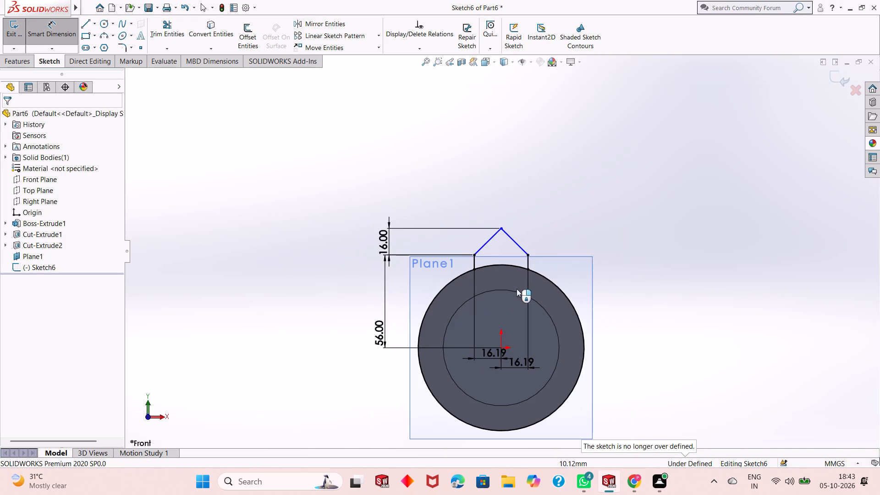
pyautogui.scroll(-3, 509, 317)
pyautogui.scroll(2, 511, 286)
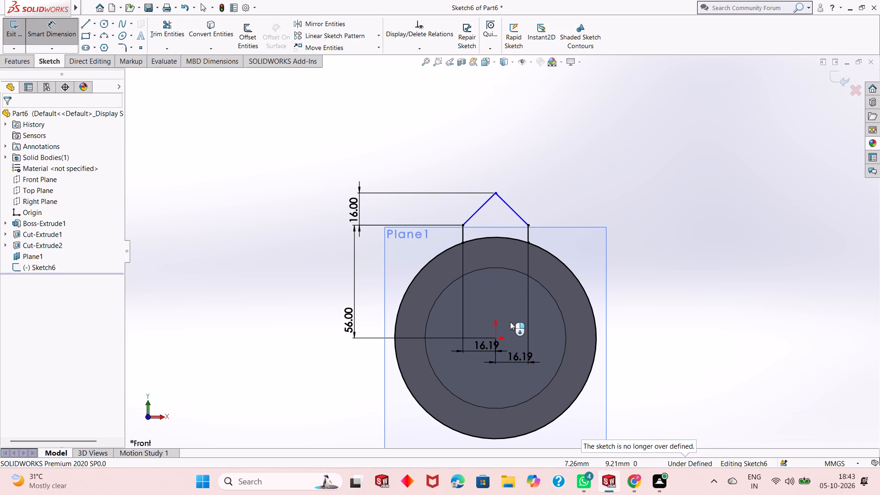
pyautogui.scroll(-2, 510, 322)
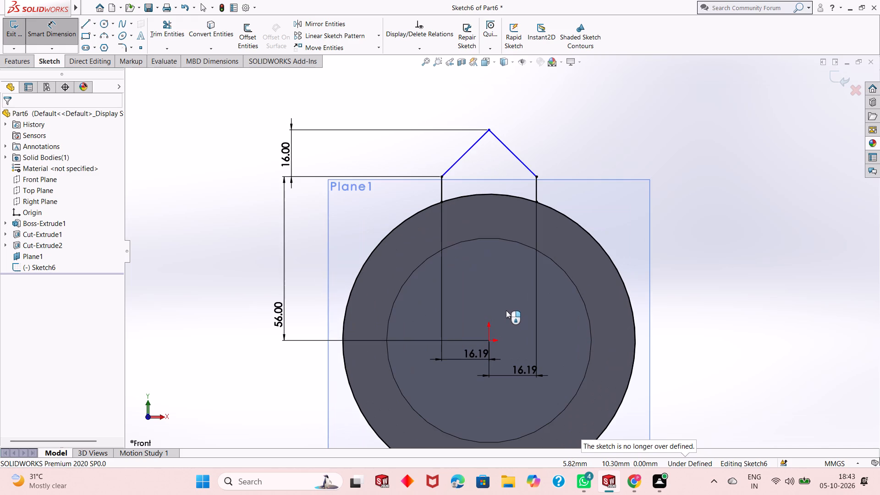
pyautogui.click(508, 151)
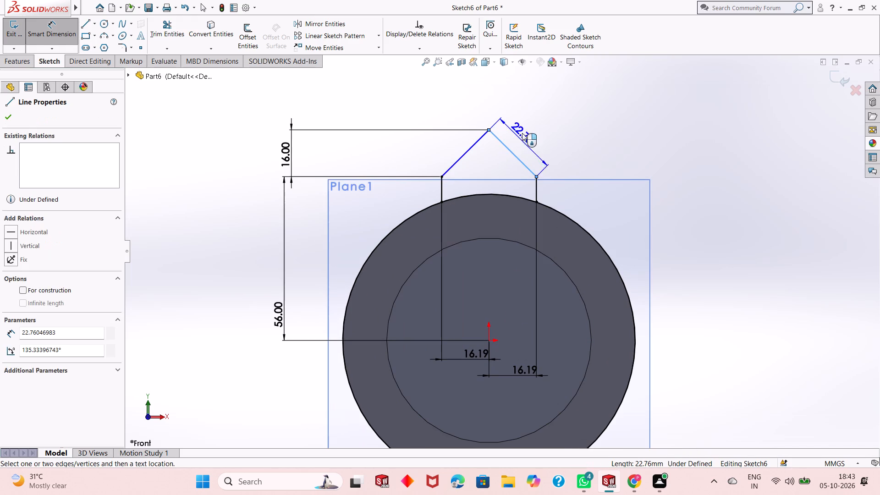
pyautogui.click(524, 130)
pyautogui.click(491, 115)
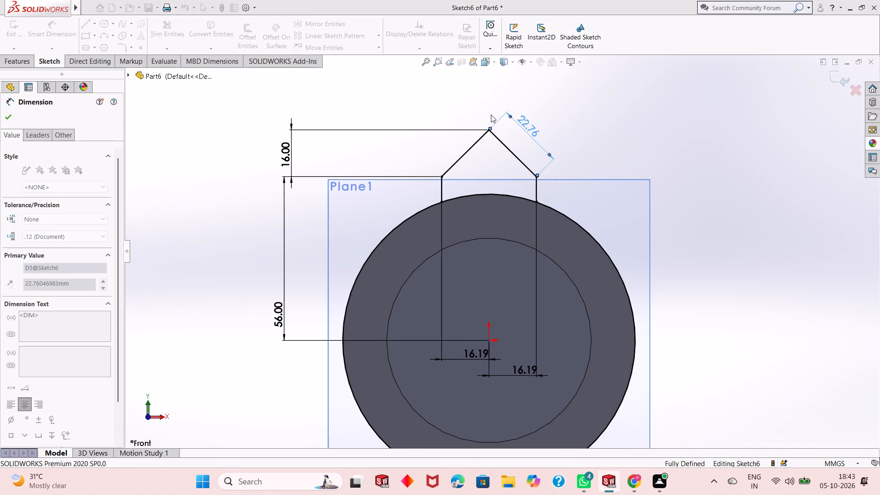
pyautogui.rightClick(730, 200)
pyautogui.click(753, 228)
# Trim away the part of the outer circle outside the house-shaped profile, keeping only the arc between its side lines.
pyautogui.scroll(1, 464, 256)
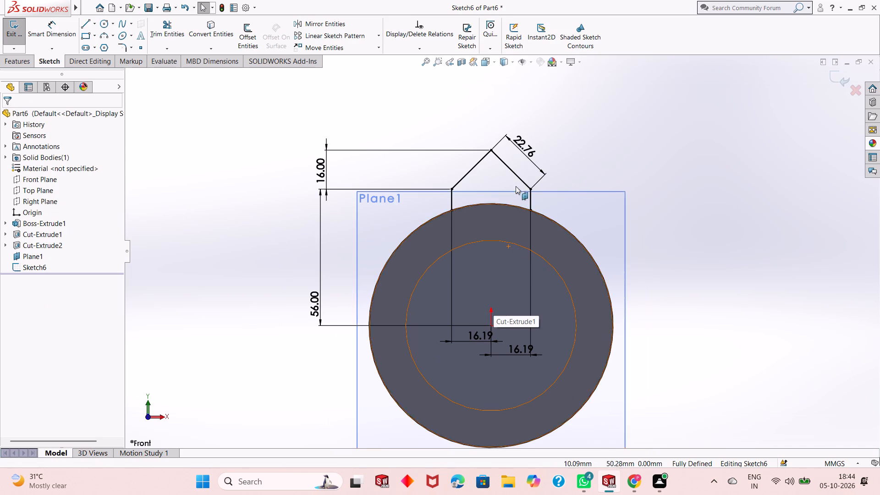
pyautogui.scroll(-1, 516, 185)
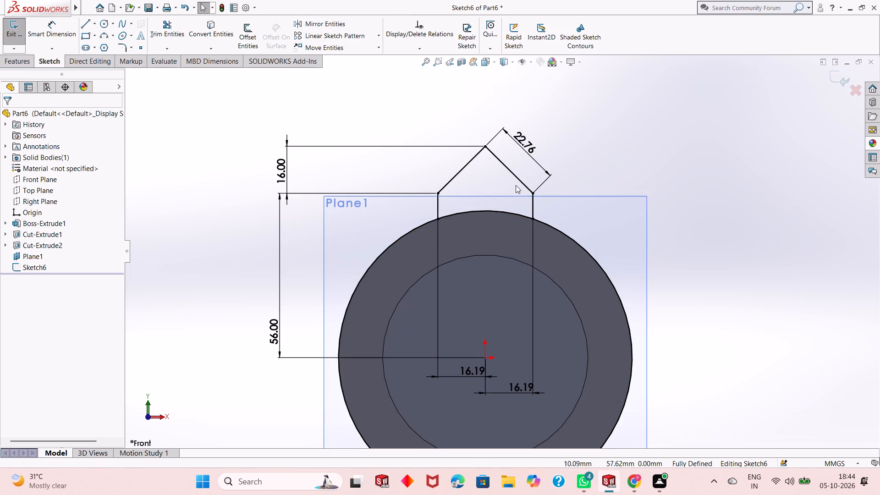
pyautogui.moveTo(659, 172); pyautogui.dragTo(646, 176, button='middle')
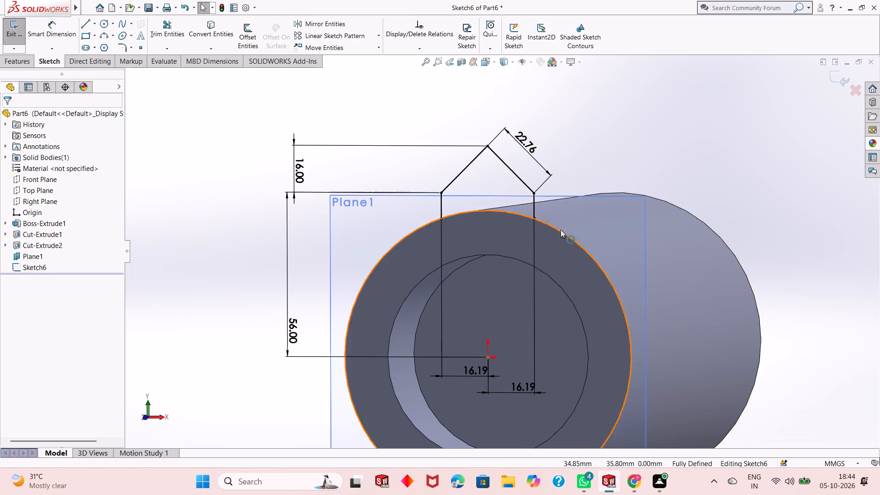
pyautogui.click(168, 30)
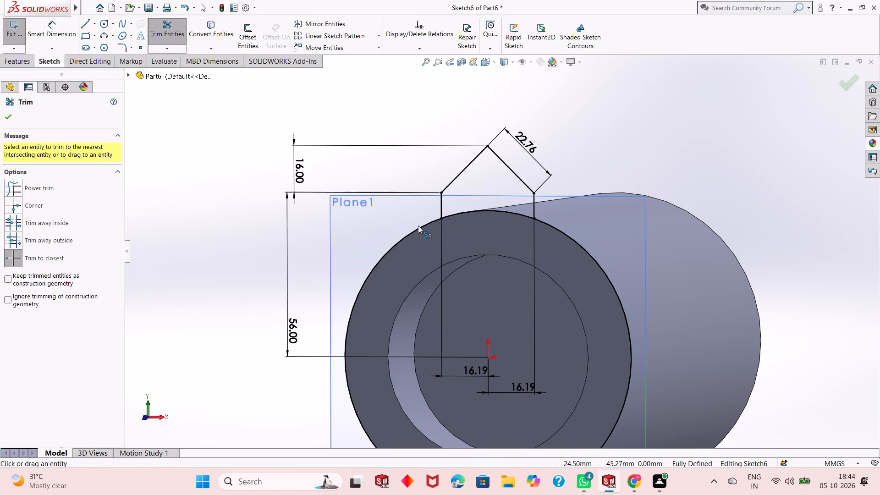
pyautogui.click(419, 228)
pyautogui.scroll(1, 521, 226)
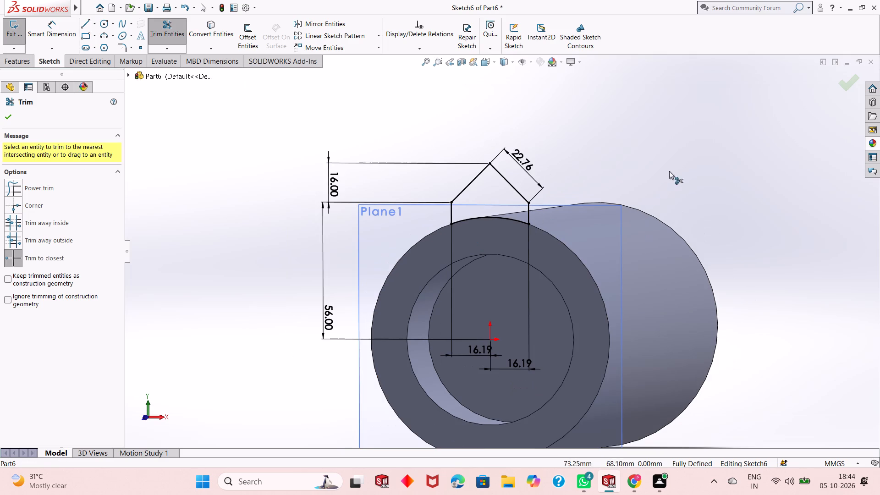
pyautogui.rightClick(691, 153)
pyautogui.click(714, 185)
# Extrude the house-shaped profile 20 mm blind in the reversed direction, along the cylinder's body, merged with it.
pyautogui.scroll(2, 500, 263)
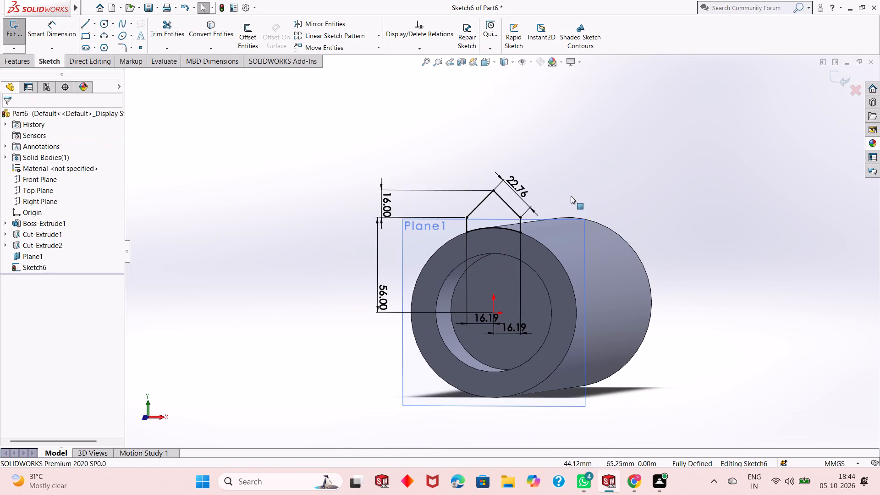
pyautogui.moveTo(577, 189); pyautogui.dragTo(559, 204, button='middle')
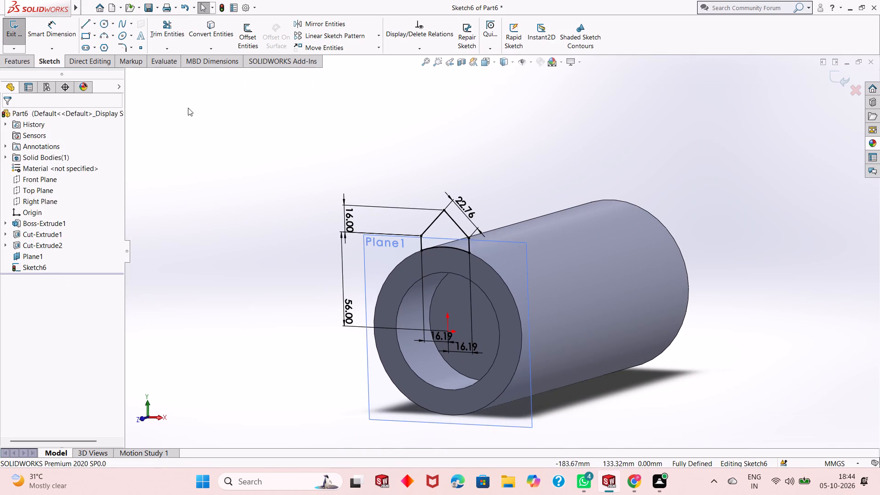
pyautogui.rightClick(379, 264)
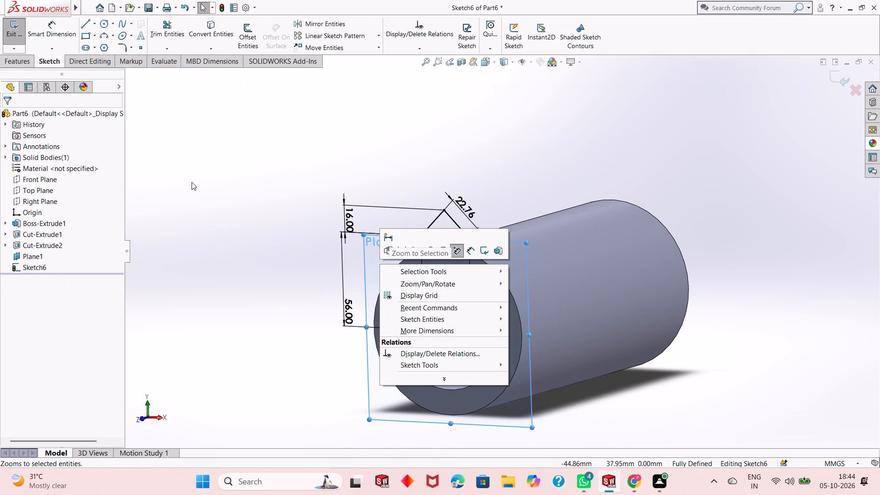
pyautogui.press('Escape')
pyautogui.click(19, 64)
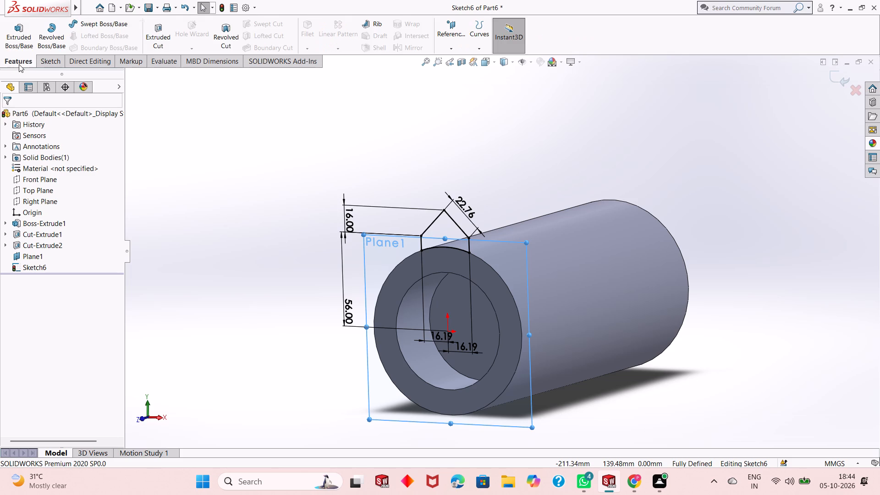
pyautogui.click(21, 42)
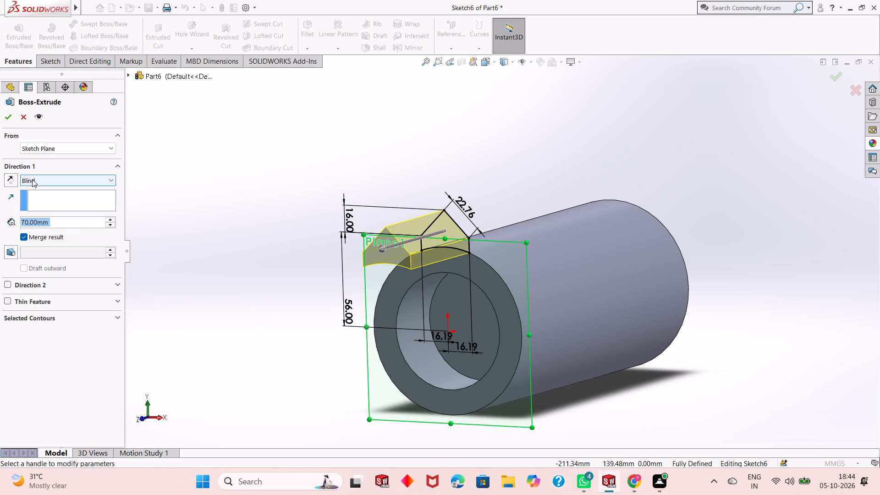
pyautogui.click(2, 178)
pyautogui.click(15, 179)
pyautogui.doubleClick(61, 226)
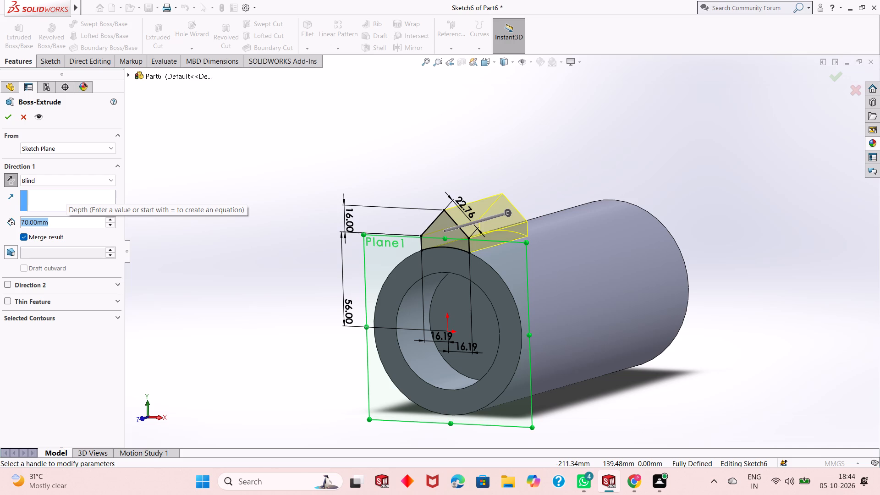
pyautogui.write('20')
pyautogui.press('Return')
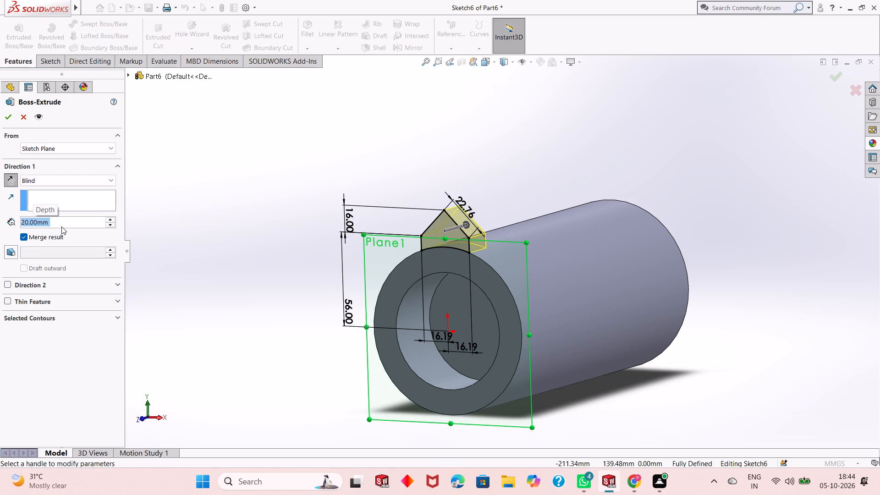
pyautogui.click(7, 116)
pyautogui.click(290, 183)
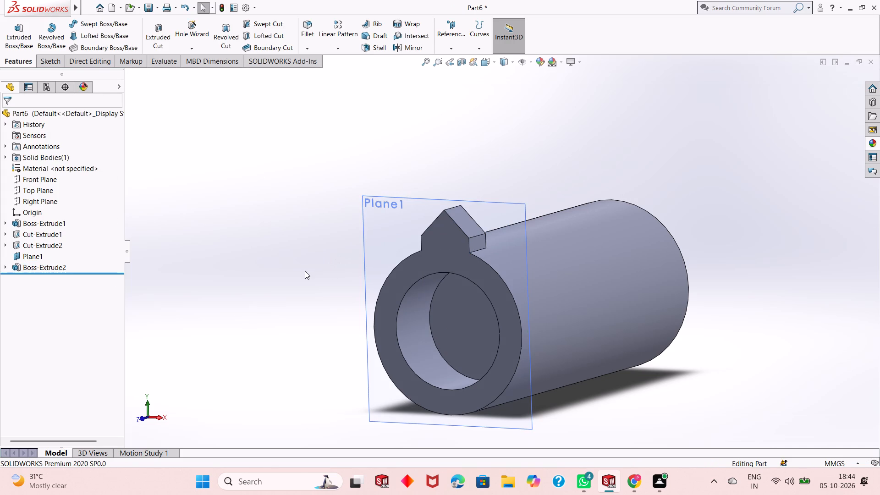
# Hide the reference plane Plane1.
pyautogui.moveTo(305, 271); pyautogui.dragTo(295, 286, button='middle')
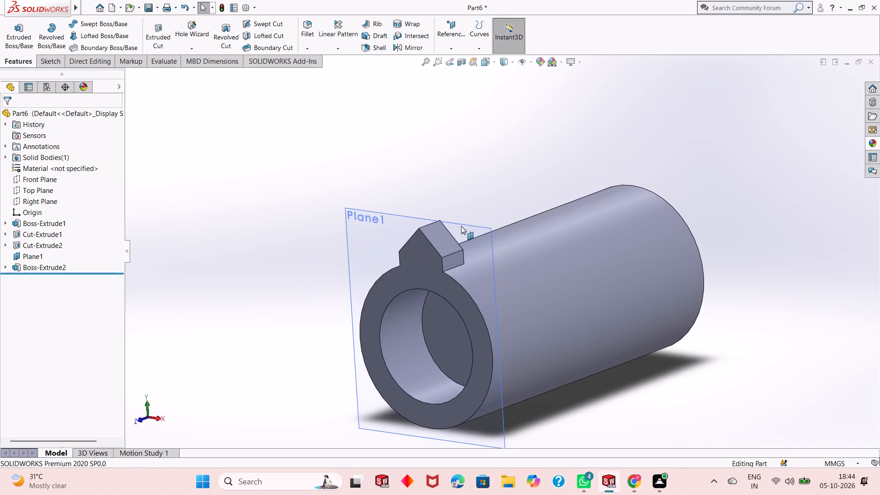
pyautogui.scroll(-2, 557, 244)
pyautogui.scroll(2, 524, 263)
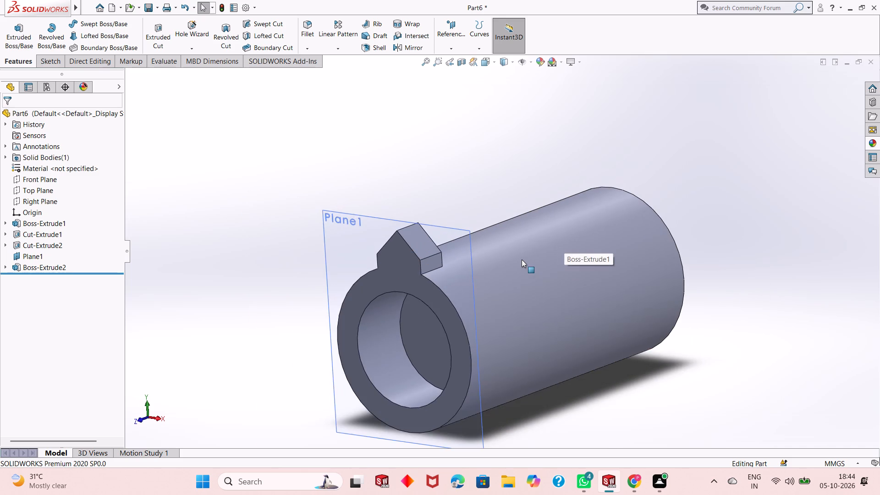
pyautogui.scroll(1, 521, 255)
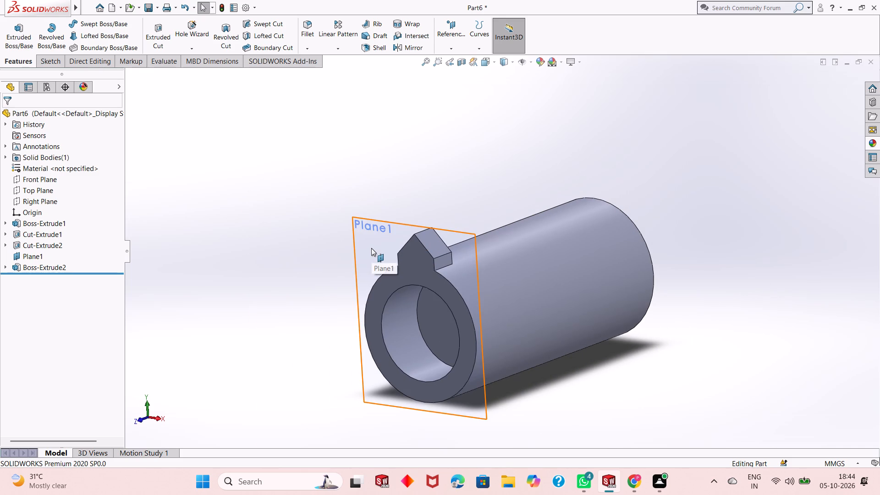
pyautogui.rightClick(369, 236)
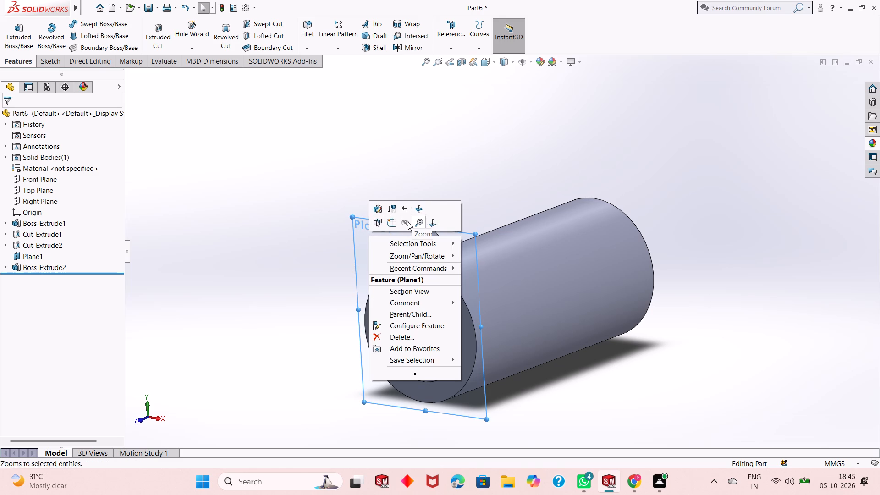
pyautogui.click(408, 222)
# Start a sketch on the house-shaped boss's inner end face and orient the view normal to it.
pyautogui.moveTo(477, 205); pyautogui.dragTo(426, 220, button='middle')
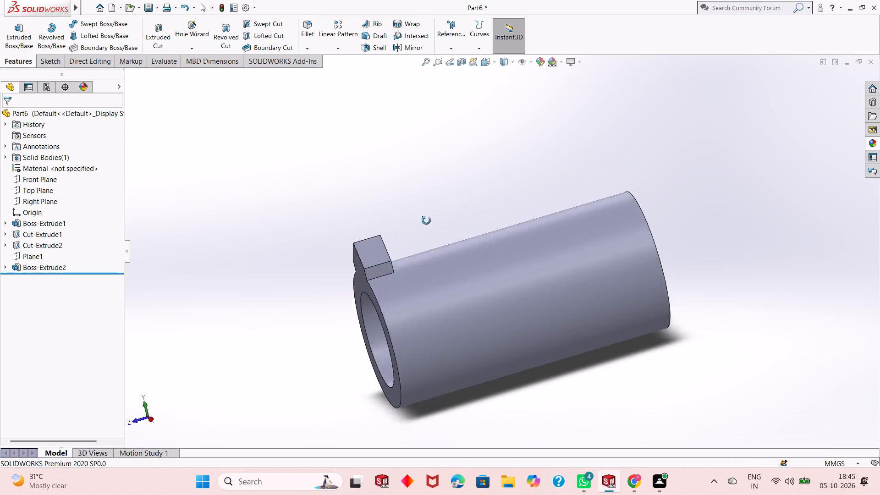
pyautogui.moveTo(426, 220); pyautogui.dragTo(401, 238, button='middle')
pyautogui.click(389, 254)
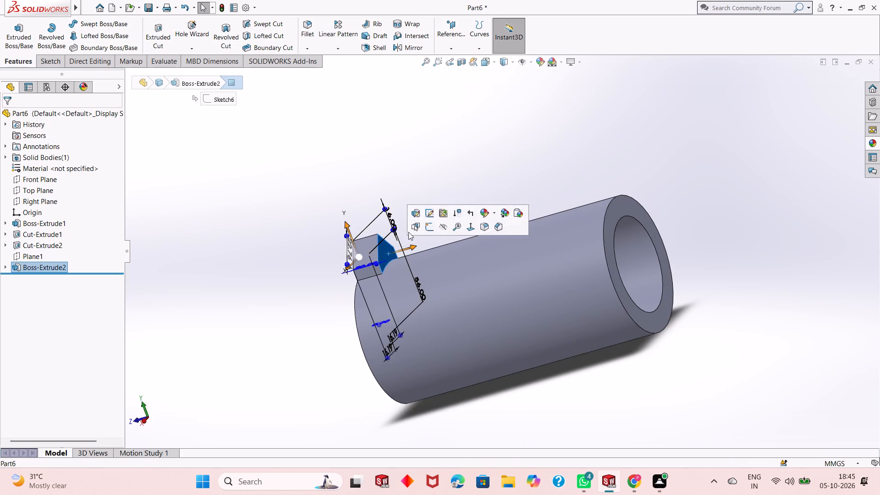
pyautogui.click(430, 227)
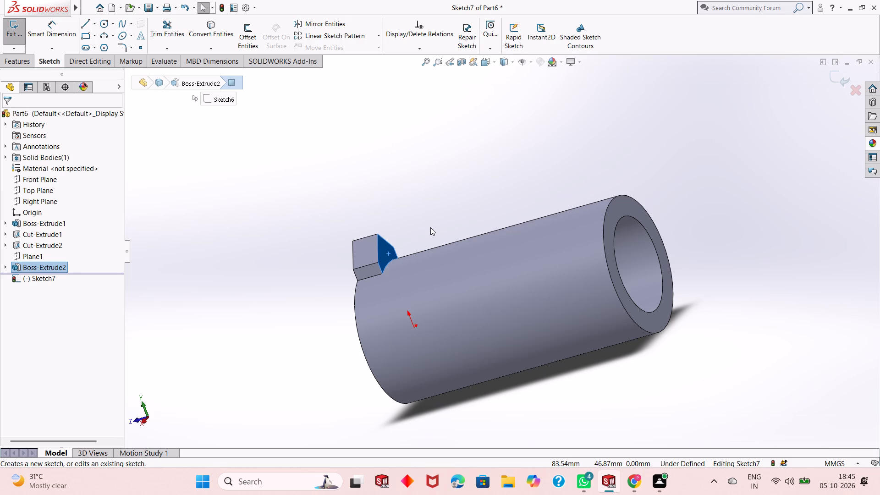
pyautogui.hotkey('ctrl', '8')
# Examine the house-shaped boss and its inner end face in relation to the cylinder.
pyautogui.scroll(2, 450, 259)
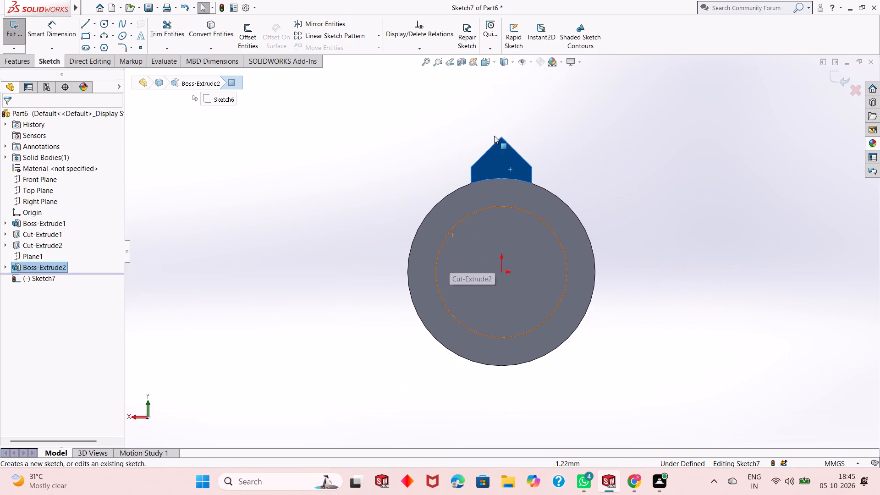
pyautogui.scroll(-1, 493, 126)
pyautogui.scroll(1, 504, 253)
pyautogui.click(657, 203)
pyautogui.scroll(-1, 527, 176)
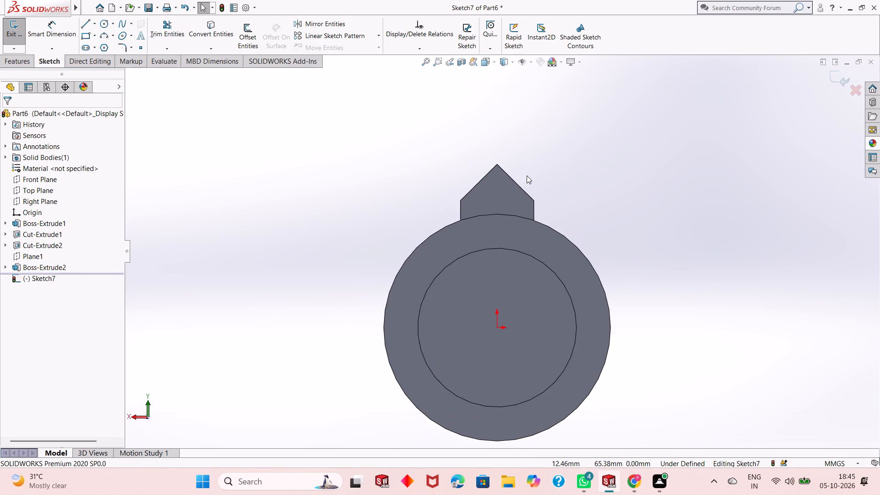
pyautogui.scroll(2, 528, 231)
pyautogui.scroll(-2, 519, 174)
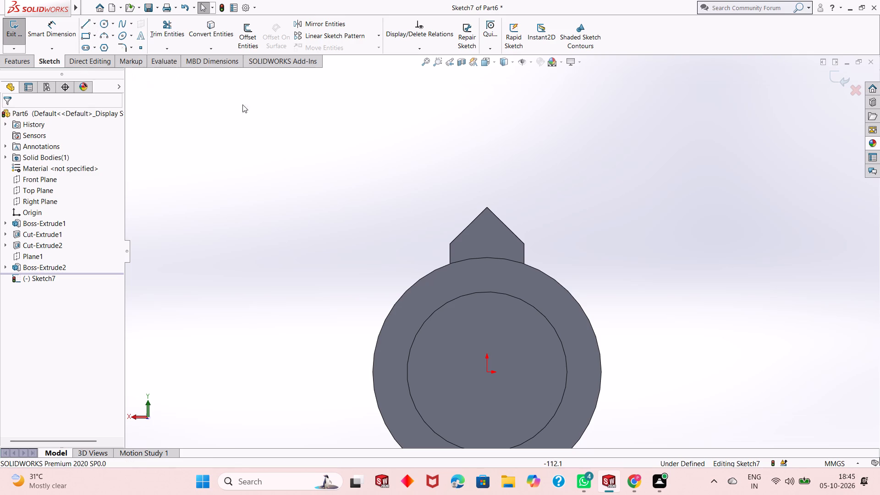
pyautogui.moveTo(359, 203); pyautogui.dragTo(448, 224, button='middle')
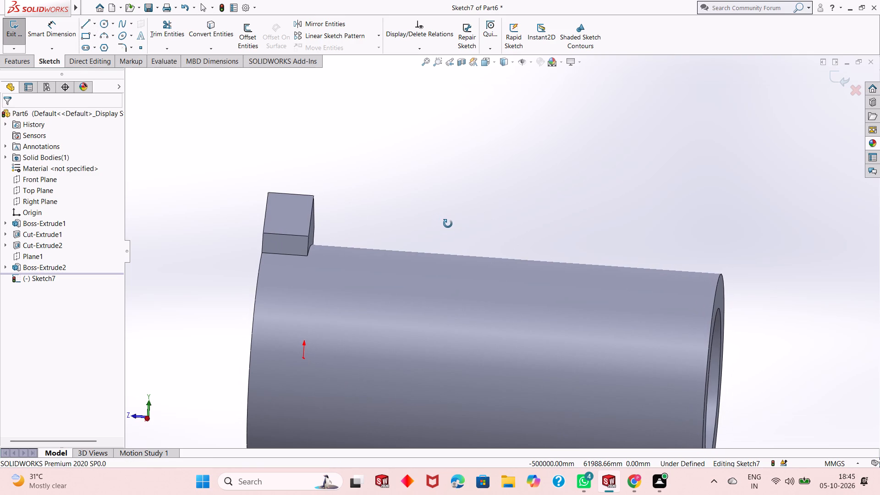
pyautogui.moveTo(448, 224); pyautogui.dragTo(435, 225, button='middle')
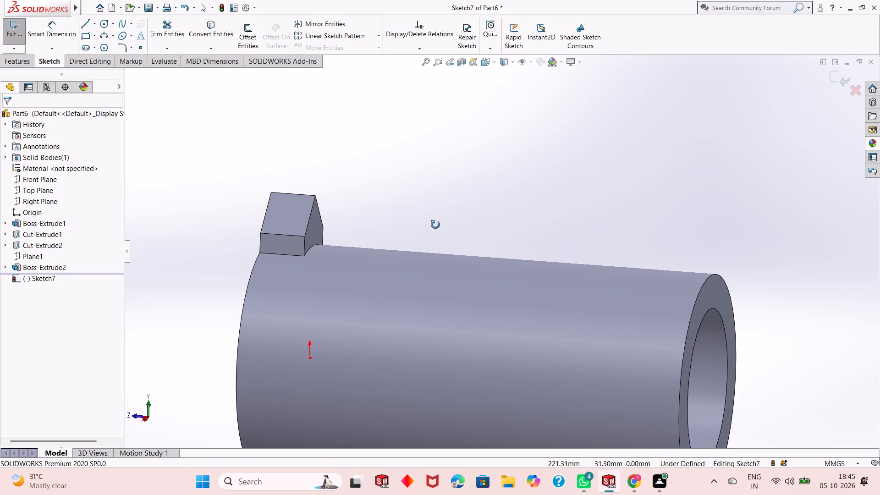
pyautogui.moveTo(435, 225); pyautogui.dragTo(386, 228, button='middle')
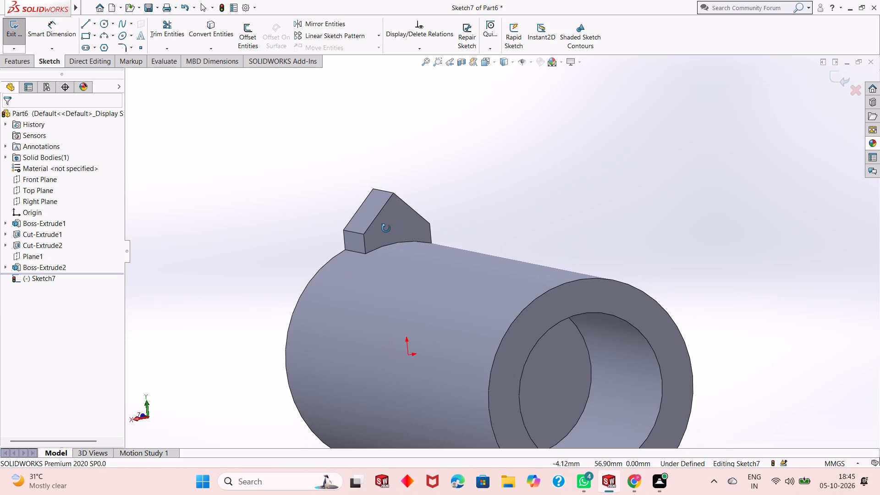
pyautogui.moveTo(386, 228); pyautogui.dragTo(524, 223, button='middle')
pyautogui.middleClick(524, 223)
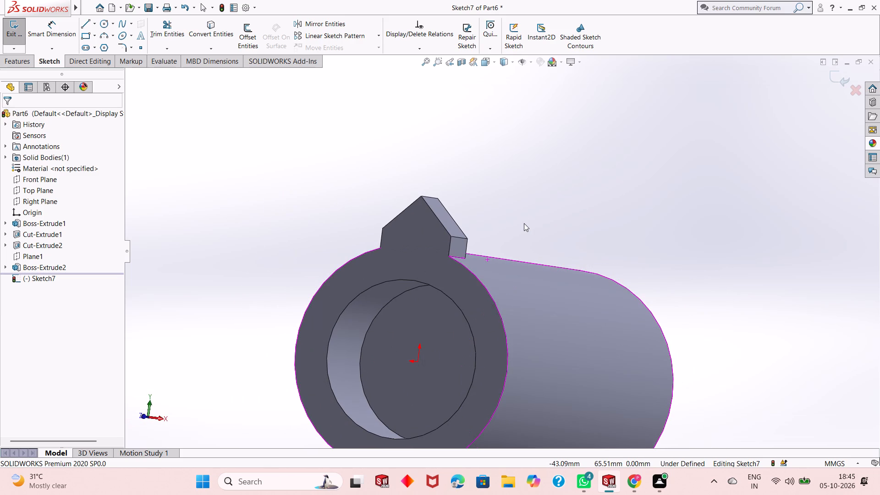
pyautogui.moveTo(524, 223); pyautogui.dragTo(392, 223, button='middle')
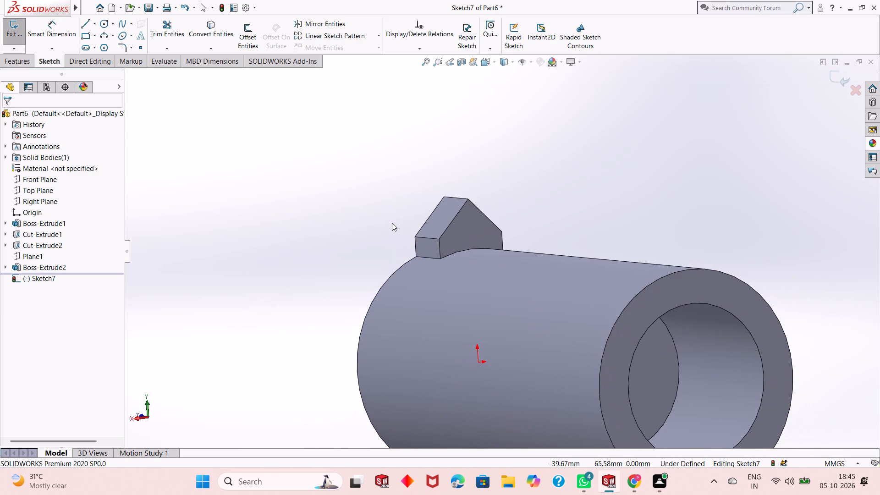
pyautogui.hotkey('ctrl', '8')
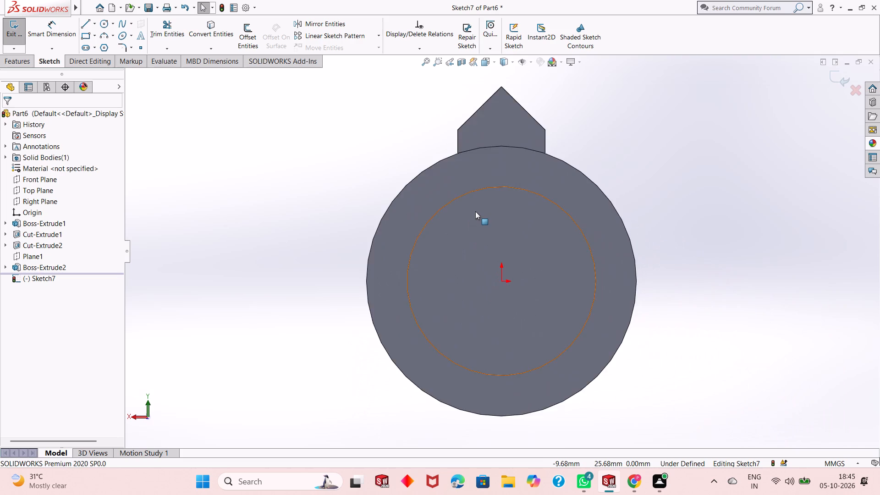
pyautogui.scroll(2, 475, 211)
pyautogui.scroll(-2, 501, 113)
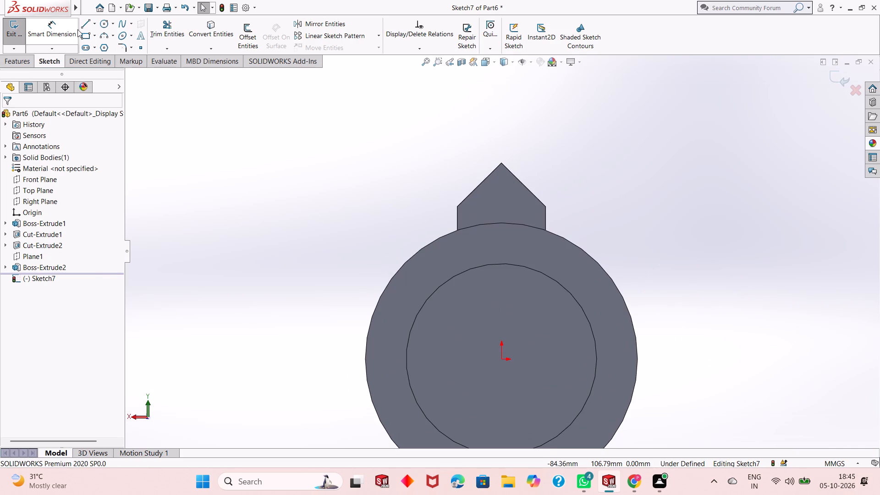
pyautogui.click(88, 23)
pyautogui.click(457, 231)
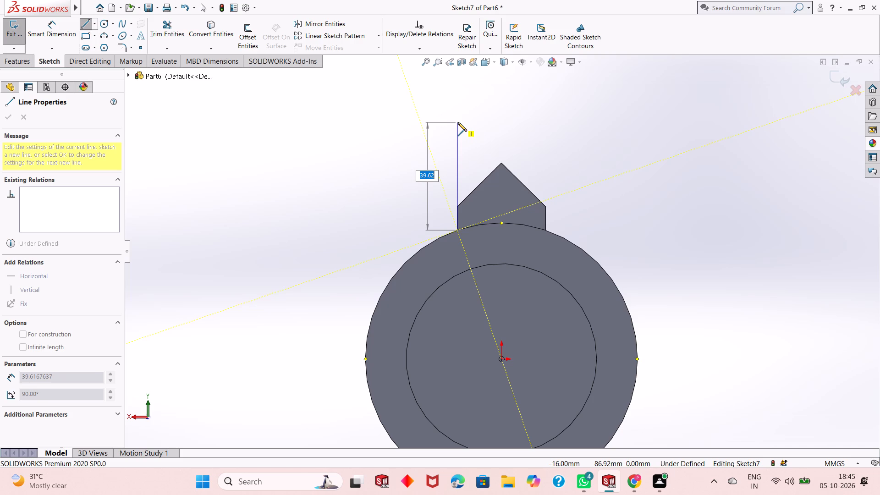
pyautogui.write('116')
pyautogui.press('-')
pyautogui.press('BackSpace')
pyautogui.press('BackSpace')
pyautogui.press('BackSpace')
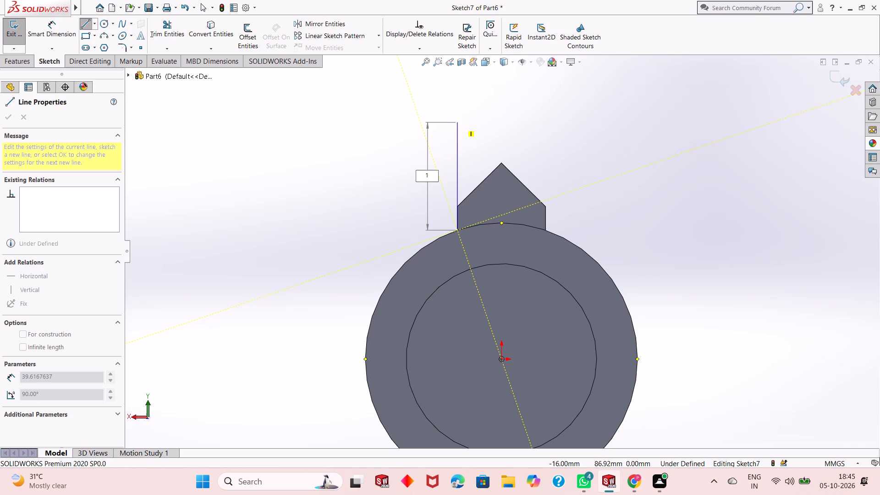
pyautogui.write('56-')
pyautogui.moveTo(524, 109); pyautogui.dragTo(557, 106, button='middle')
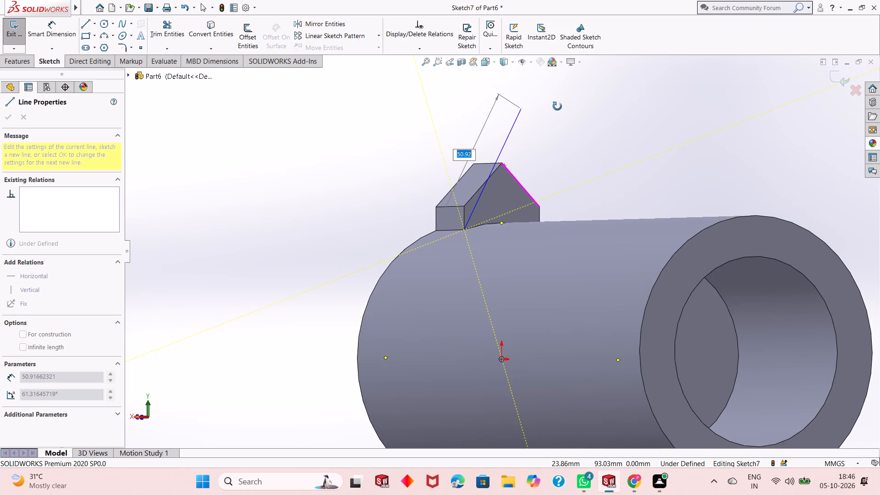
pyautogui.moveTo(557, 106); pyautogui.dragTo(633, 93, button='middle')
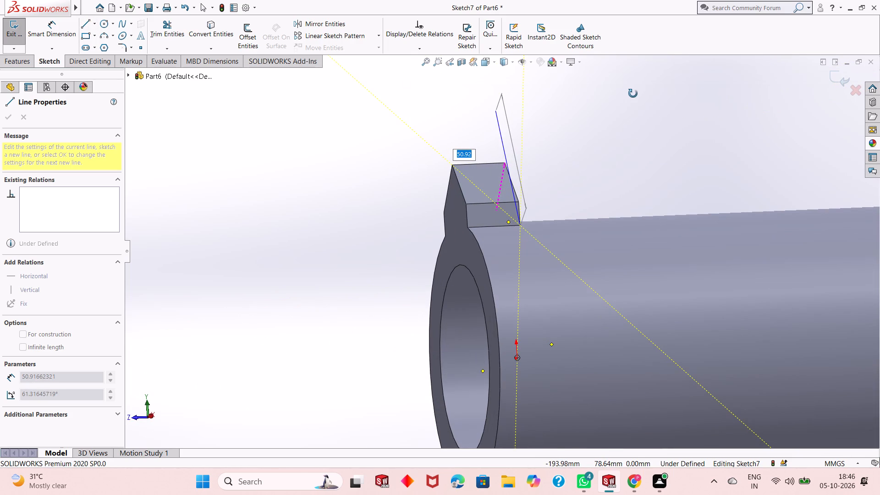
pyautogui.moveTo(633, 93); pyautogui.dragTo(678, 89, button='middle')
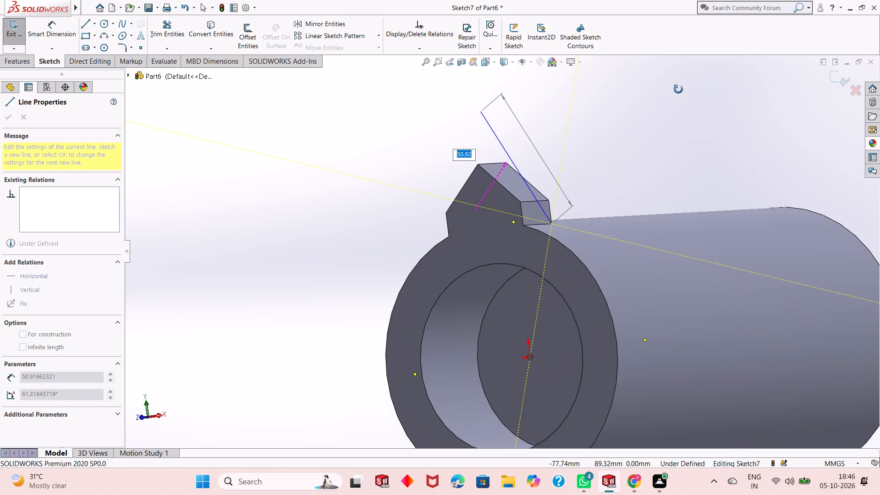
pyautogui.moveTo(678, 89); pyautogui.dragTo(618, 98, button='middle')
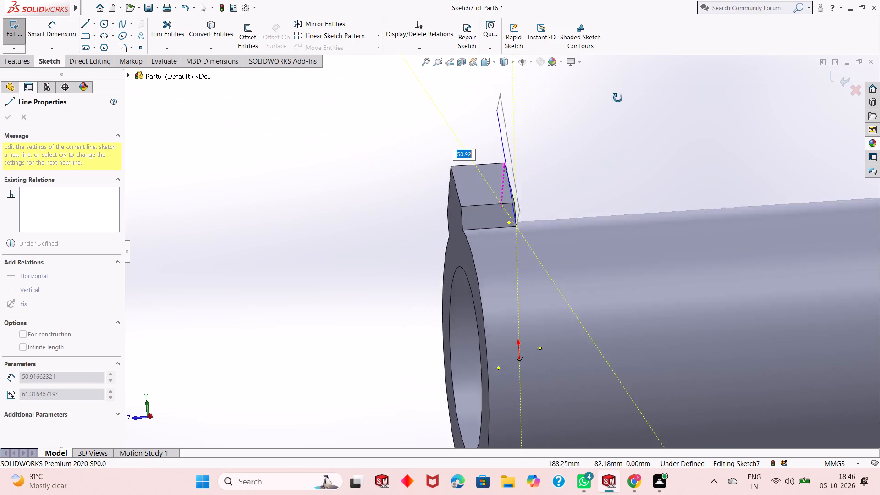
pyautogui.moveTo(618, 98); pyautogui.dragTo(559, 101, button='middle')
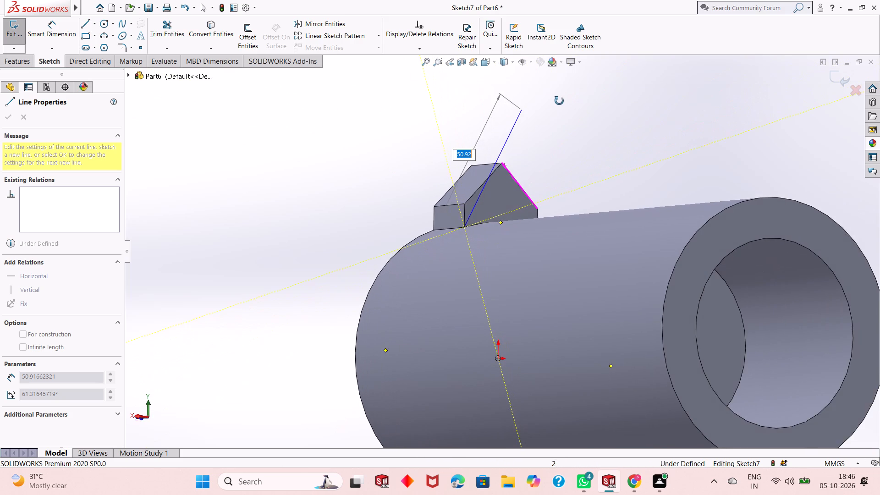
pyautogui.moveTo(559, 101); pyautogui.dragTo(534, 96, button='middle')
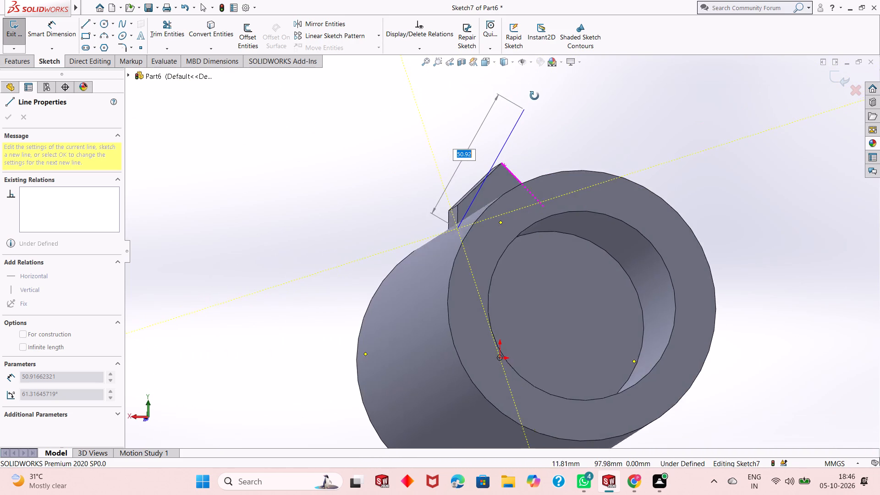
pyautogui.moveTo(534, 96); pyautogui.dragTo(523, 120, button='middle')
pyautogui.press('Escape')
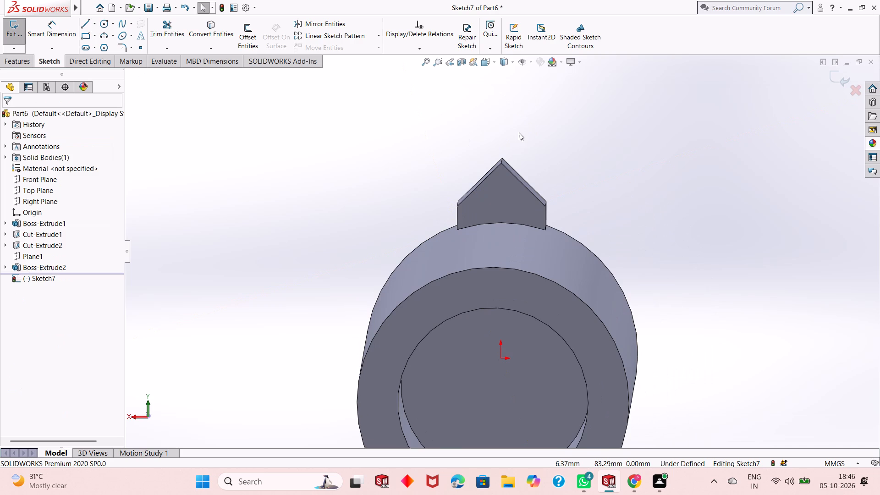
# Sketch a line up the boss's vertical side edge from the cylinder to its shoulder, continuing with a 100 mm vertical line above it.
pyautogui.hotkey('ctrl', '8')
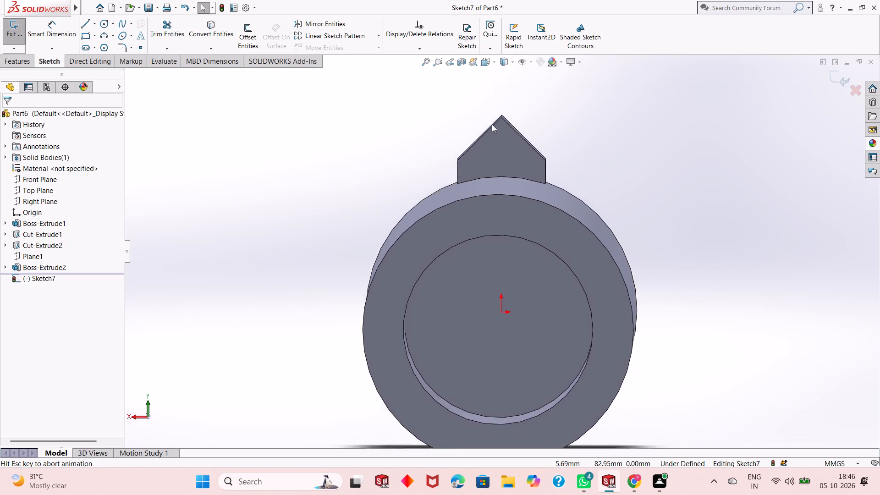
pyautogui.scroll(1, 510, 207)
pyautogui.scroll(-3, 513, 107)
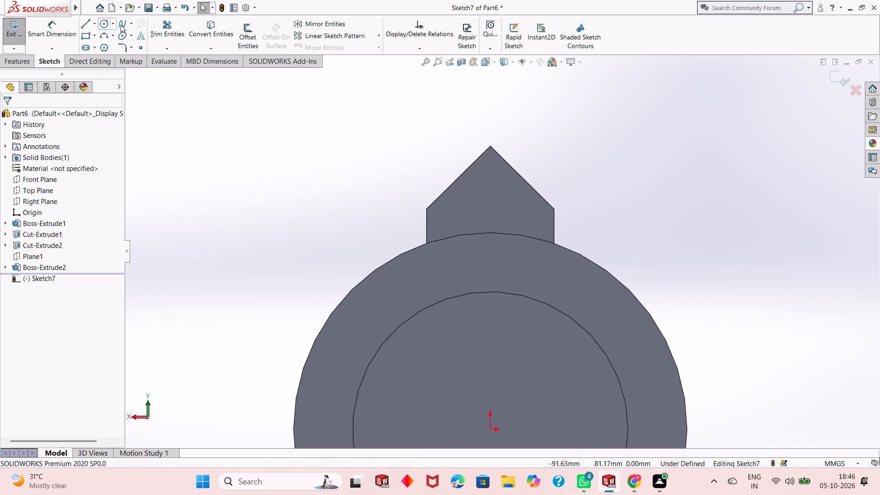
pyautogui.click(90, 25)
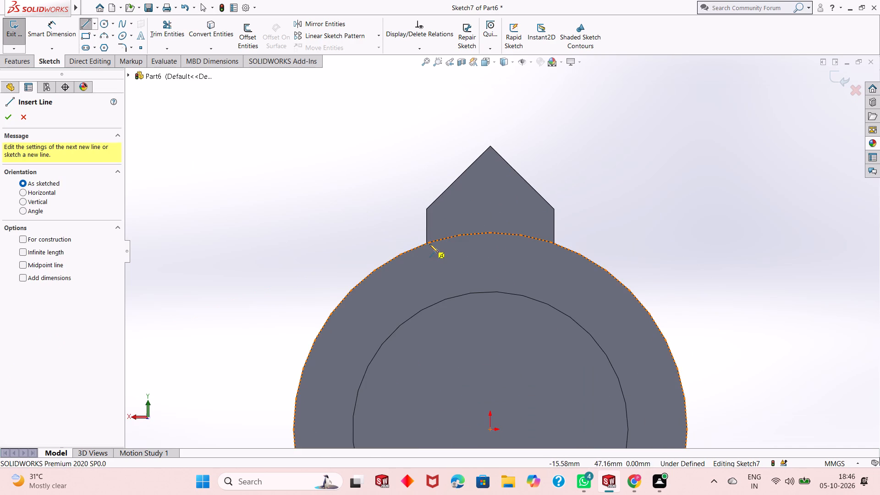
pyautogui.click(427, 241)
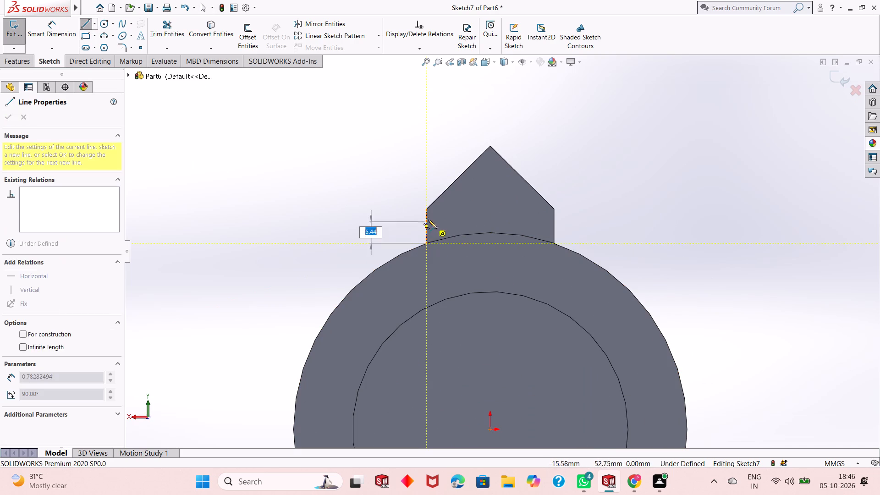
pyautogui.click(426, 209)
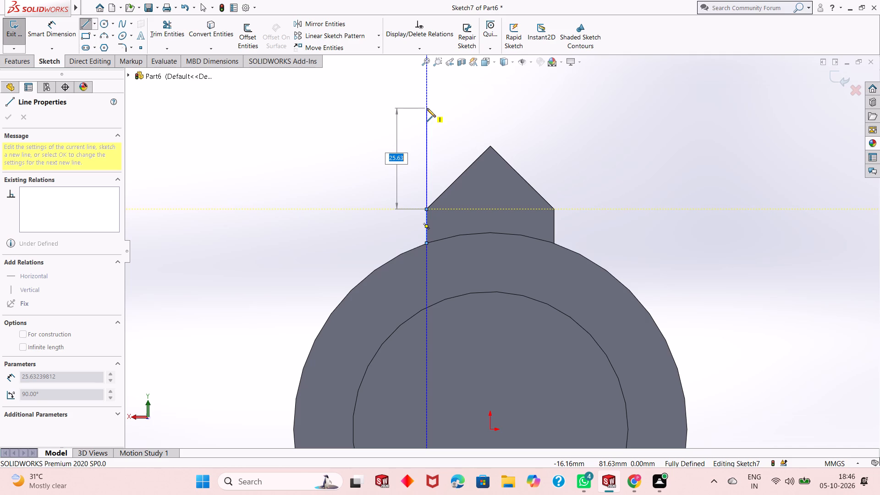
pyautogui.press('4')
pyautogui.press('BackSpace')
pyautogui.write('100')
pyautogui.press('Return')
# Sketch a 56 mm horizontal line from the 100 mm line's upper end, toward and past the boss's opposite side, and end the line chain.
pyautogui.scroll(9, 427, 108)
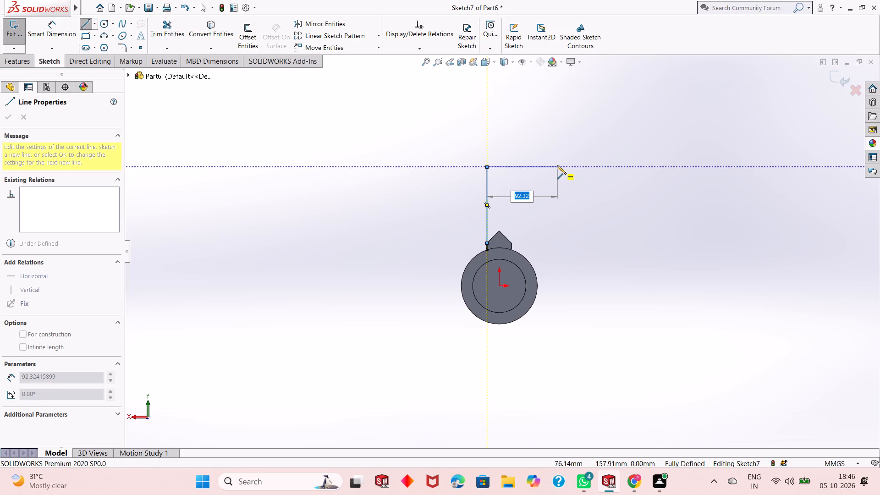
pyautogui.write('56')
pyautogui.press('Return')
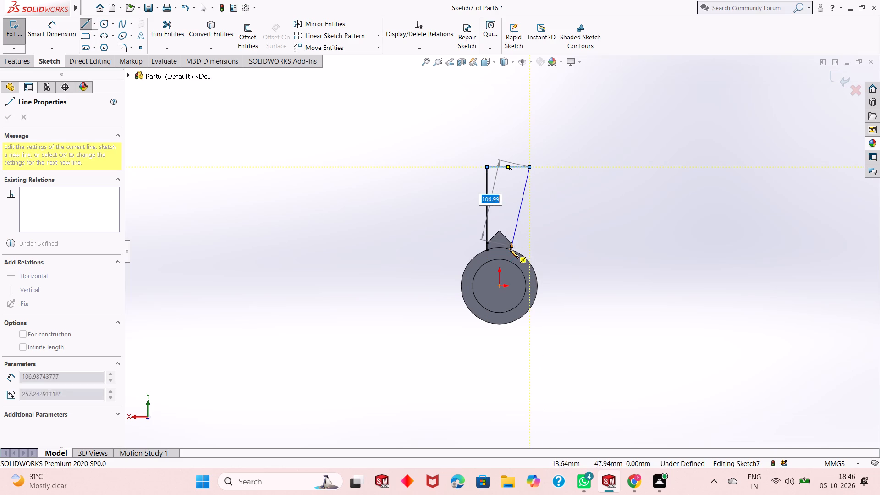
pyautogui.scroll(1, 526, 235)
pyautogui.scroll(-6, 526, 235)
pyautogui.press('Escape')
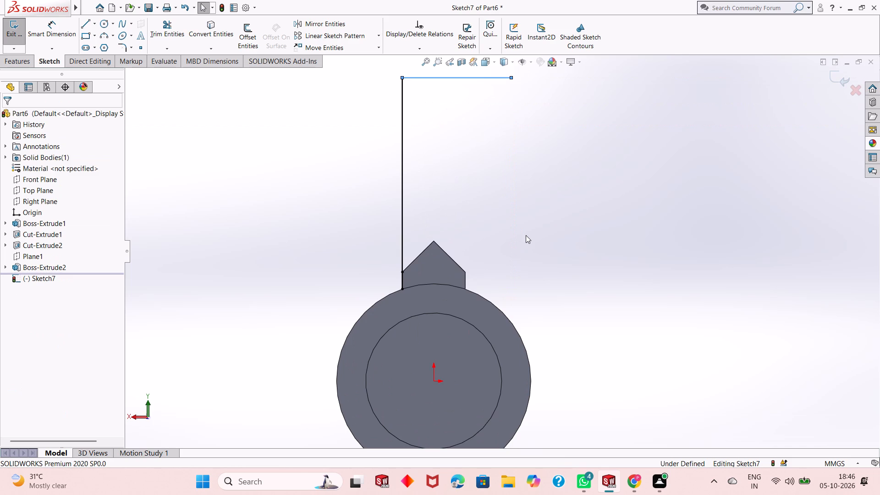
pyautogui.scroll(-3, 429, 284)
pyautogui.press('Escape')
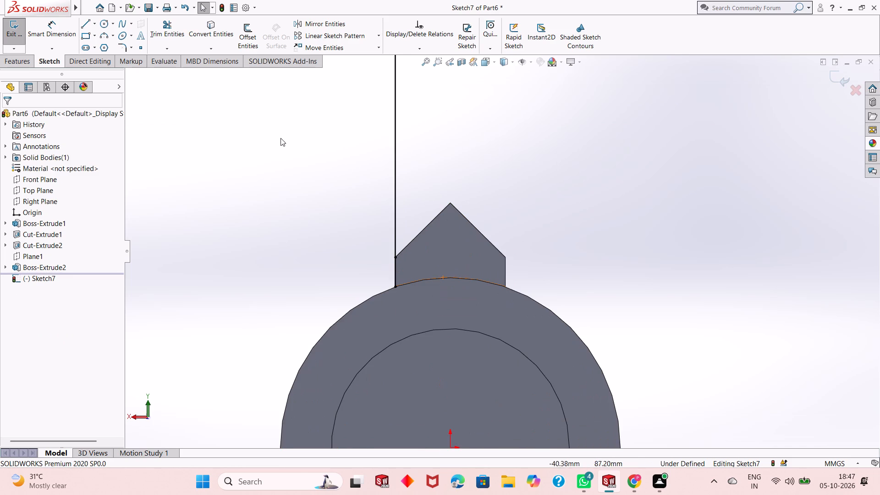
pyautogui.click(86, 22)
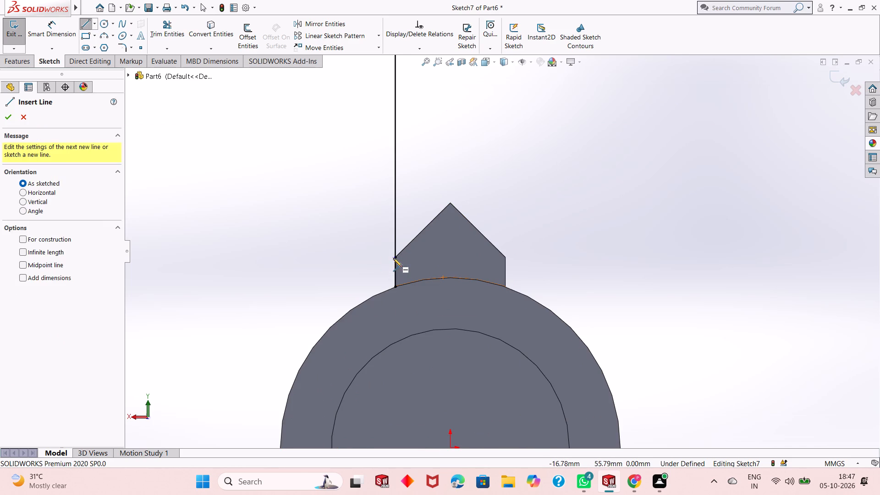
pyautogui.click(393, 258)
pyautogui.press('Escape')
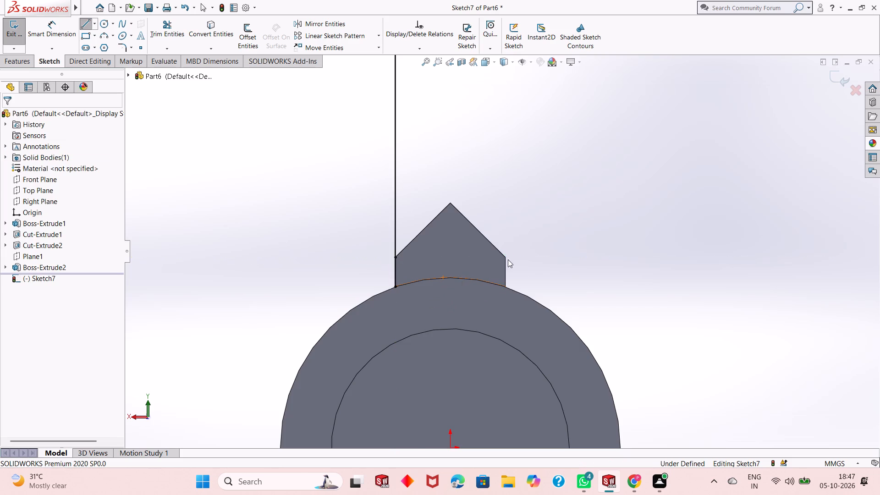
# Undo the sketched lines and the sketch on the house-shaped boss's inner end face.
pyautogui.scroll(3, 455, 323)
pyautogui.moveTo(455, 321); pyautogui.dragTo(628, 314, button='middle')
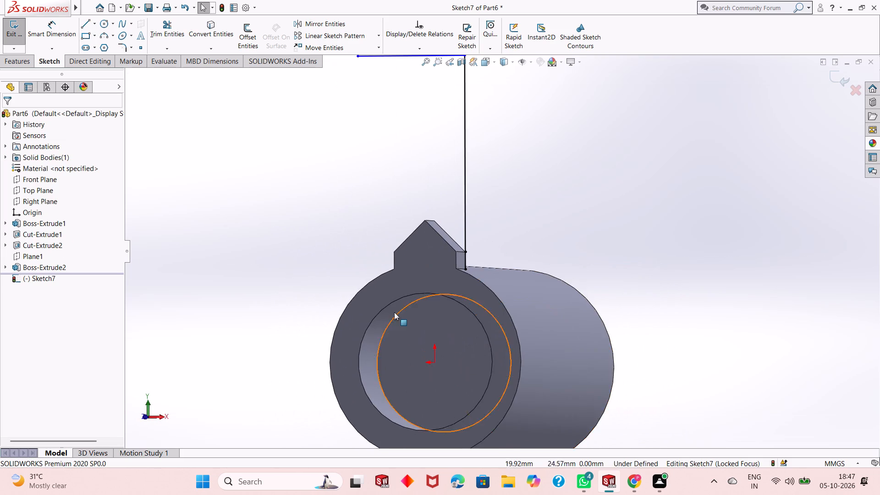
pyautogui.scroll(-2, 393, 312)
pyautogui.moveTo(433, 324); pyautogui.dragTo(450, 323, button='middle')
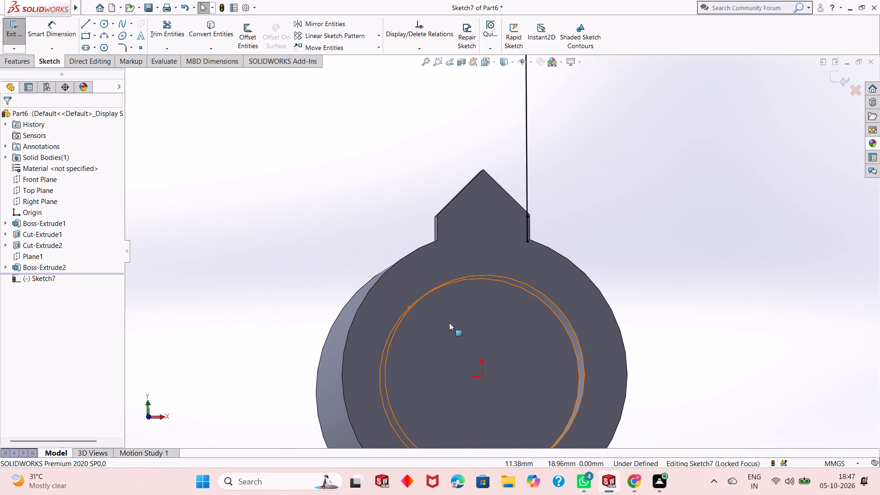
pyautogui.press('Escape')
pyautogui.hotkey('ctrl', 'z')
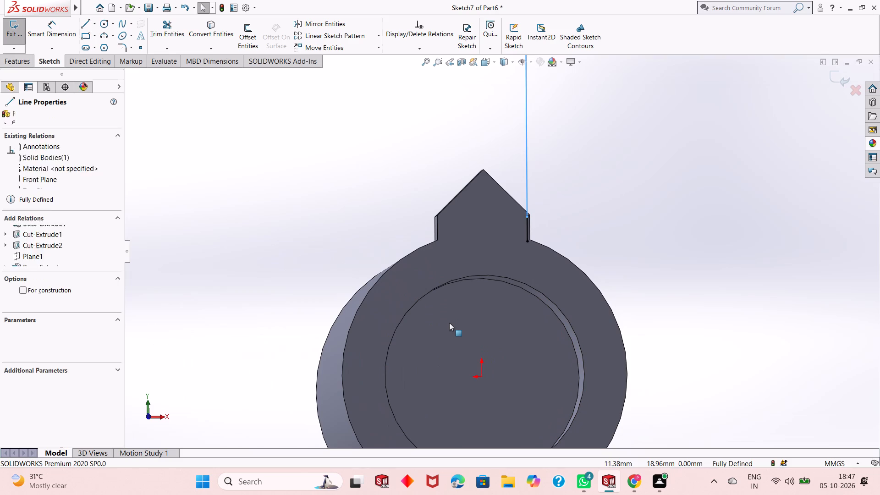
pyautogui.hotkey('ctrl', 'z')
pyautogui.hotkey('ctrl', 'z')
pyautogui.hotkey('ctrl', 'z')
pyautogui.hotkey('ctrl', 'z')
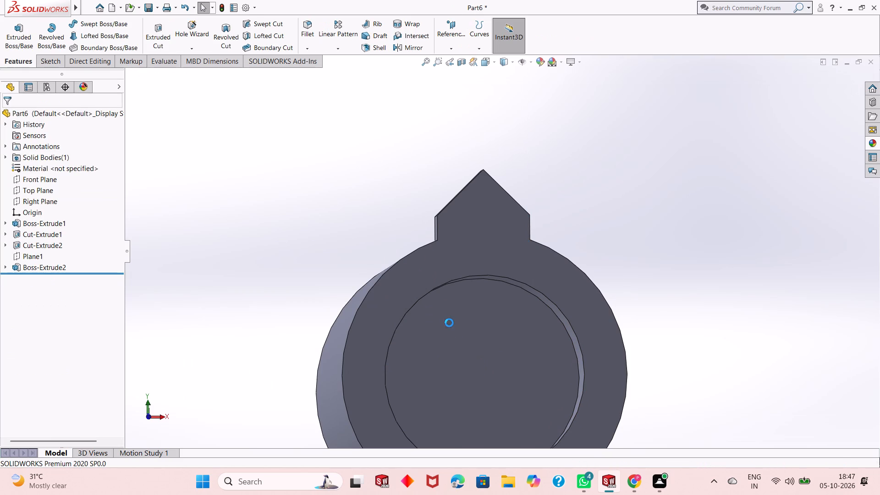
# Undo the house-shaped boss extrusion and the trimming of the outer circle in its profile sketch.
pyautogui.hotkey('ctrl', 'z')
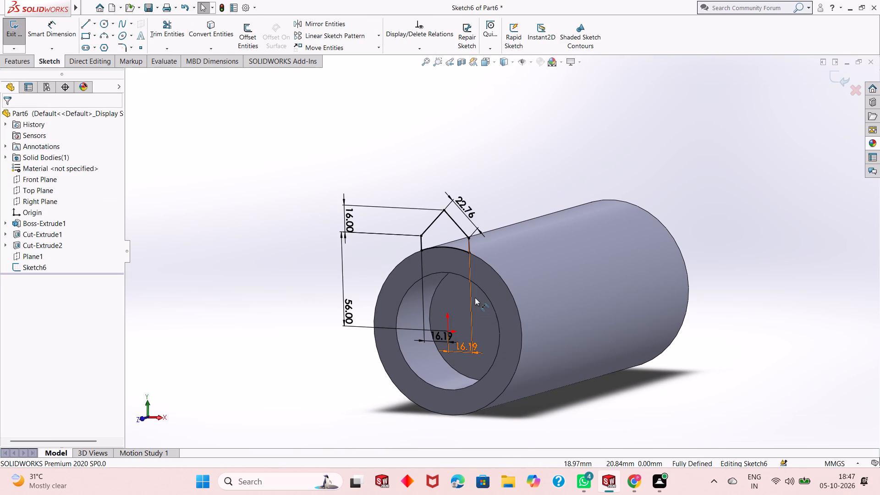
pyautogui.hotkey('ctrl', 'z')
pyautogui.hotkey('ctrl', 'z')
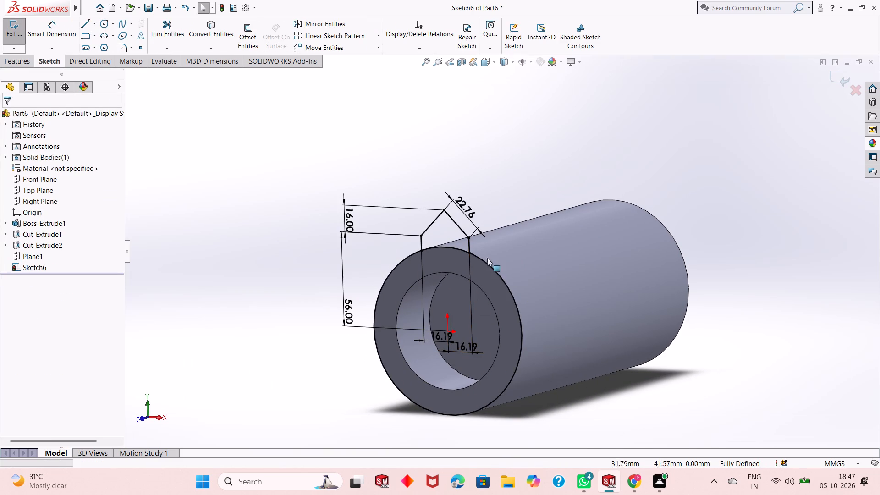
# Undo the half-width, sloping-edge and roof-height dimensions in the house-shaped boss's profile sketch.
pyautogui.hotkey('ctrl', 'z')
pyautogui.hotkey('ctrl', 'z')
pyautogui.hotkey('ctrl', 'z')
pyautogui.hotkey('ctrl', 'z')
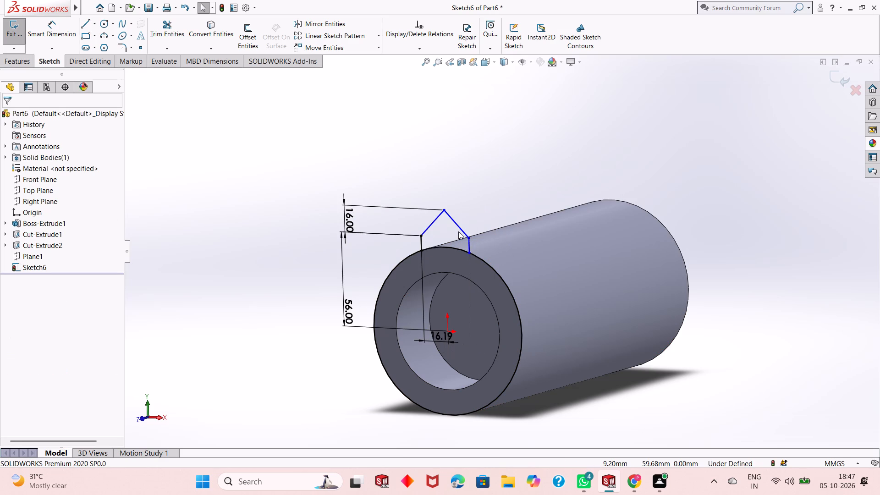
pyautogui.hotkey('ctrl', 'z')
pyautogui.hotkey('ctrl', 'z')
pyautogui.hotkey('ctrl', 'z')
pyautogui.hotkey('ctrl', 'z')
pyautogui.hotkey('ctrl', 'z')
pyautogui.hotkey('ctrl', 'z')
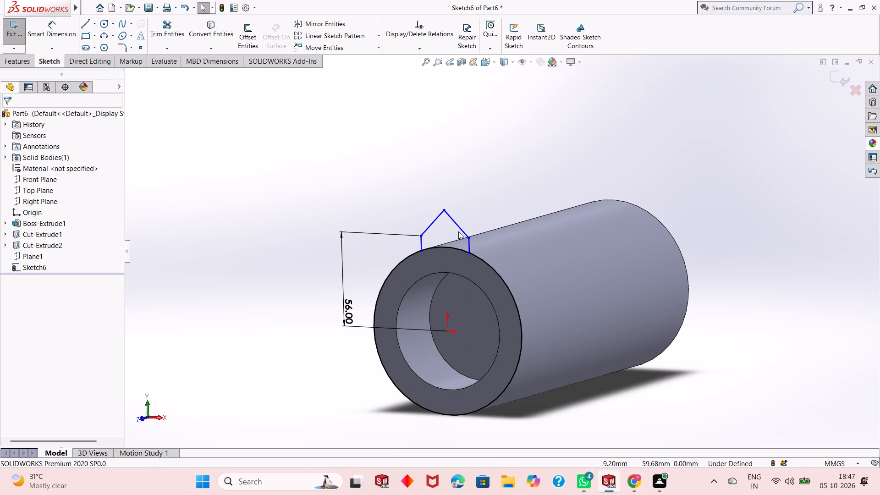
# Undo the two sloping roof lines, the vertical centre line and the deletion of the horizontal shoulder line in the profile sketch.
pyautogui.hotkey('ctrl', 'z')
pyautogui.hotkey('ctrl', 'z')
pyautogui.hotkey('ctrl', 'z')
pyautogui.hotkey('ctrl', 'z')
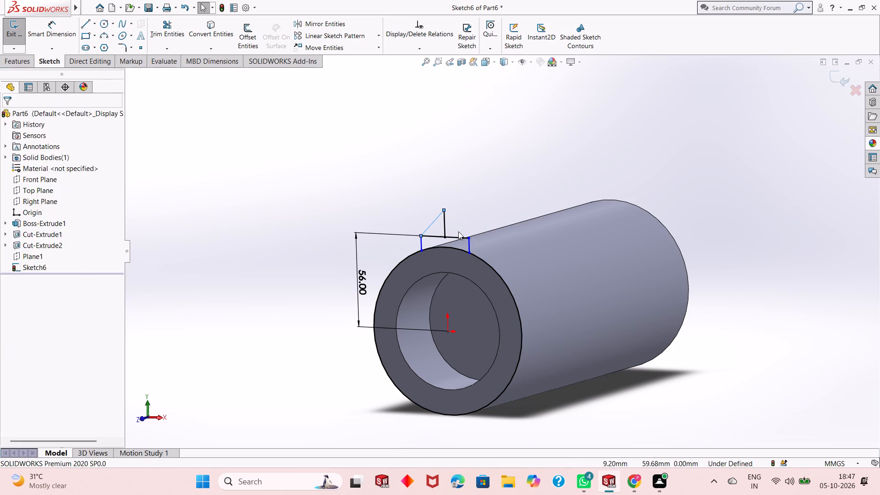
pyautogui.hotkey('ctrl', 'z')
pyautogui.hotkey('ctrl', 'z')
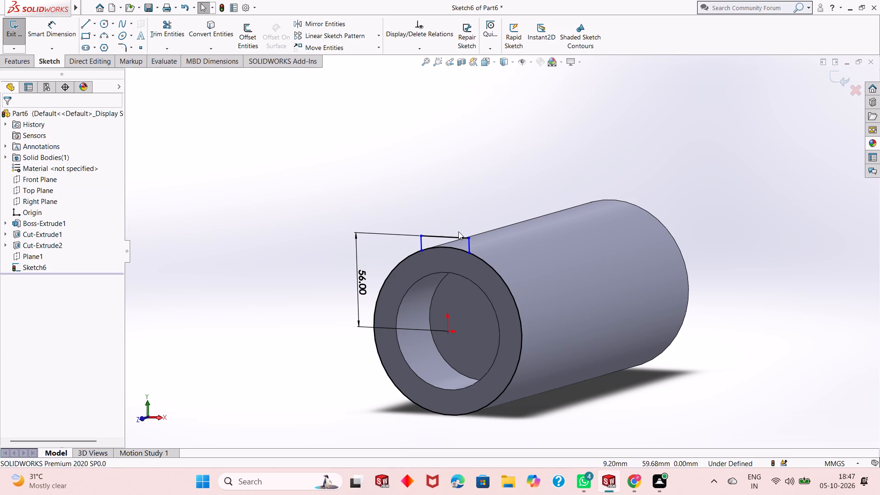
# Dimension the length of the profile's horizontal line above the cylinder as 56 mm in a face-on view.
pyautogui.hotkey('ctrl', '8')
pyautogui.scroll(1, 548, 119)
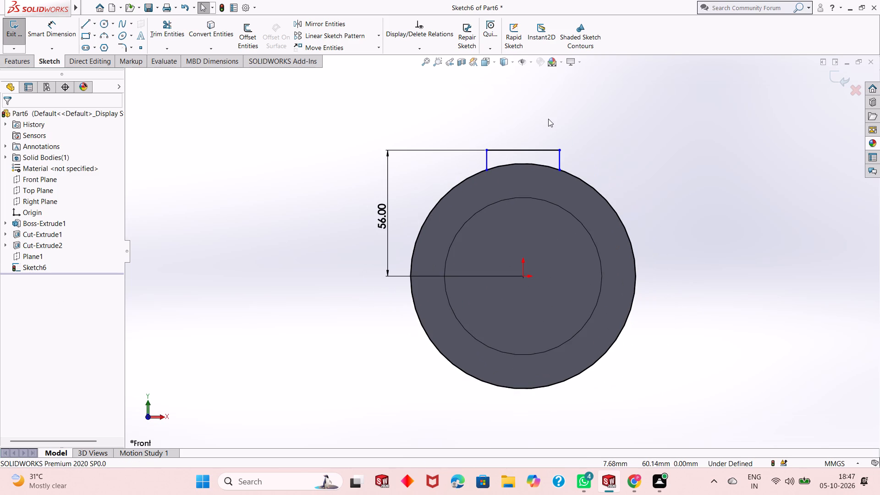
pyautogui.click(45, 36)
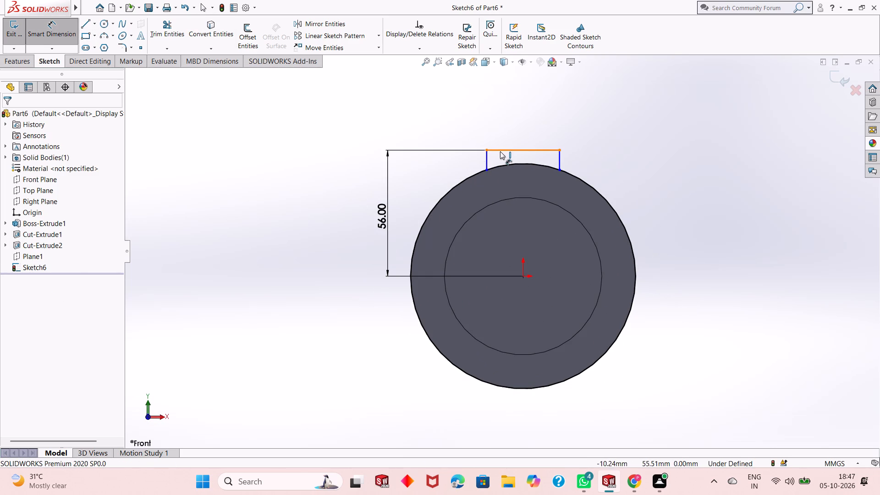
pyautogui.click(500, 151)
pyautogui.click(542, 118)
pyautogui.write('56')
pyautogui.press('Return')
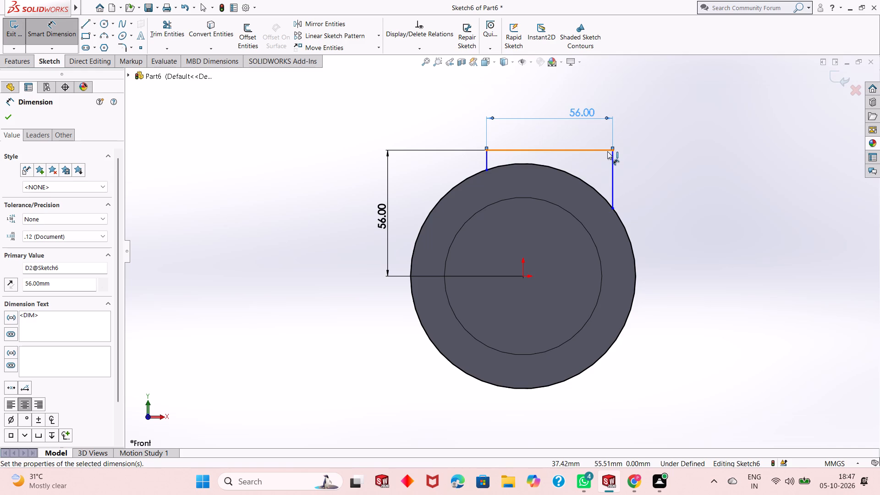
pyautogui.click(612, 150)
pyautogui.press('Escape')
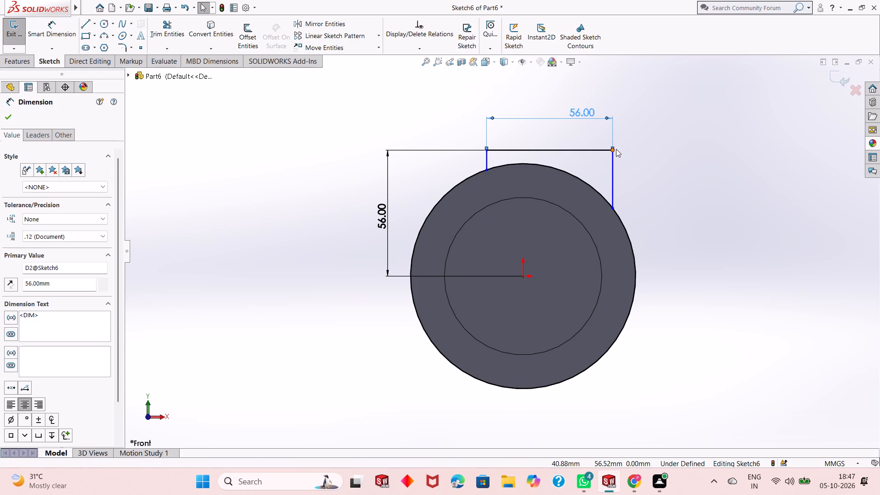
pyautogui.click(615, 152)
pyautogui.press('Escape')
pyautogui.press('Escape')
# Dimension the horizontal distance from the origin to the +X end of the 56 mm line as 28 mm and leave Smart Dimension.
pyautogui.click(49, 35)
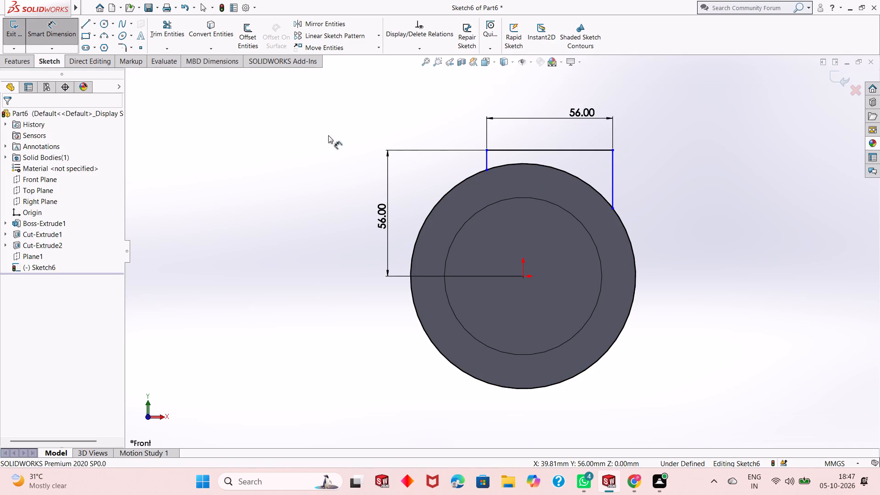
pyautogui.click(522, 277)
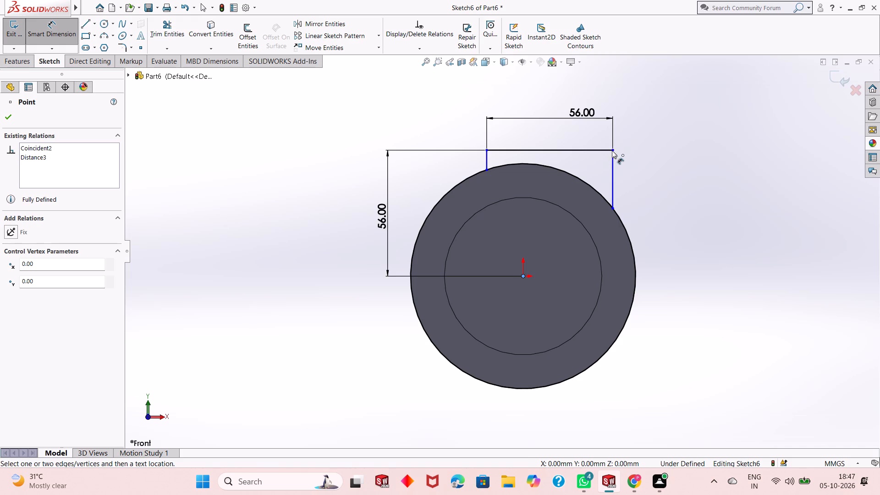
pyautogui.click(613, 150)
pyautogui.click(590, 85)
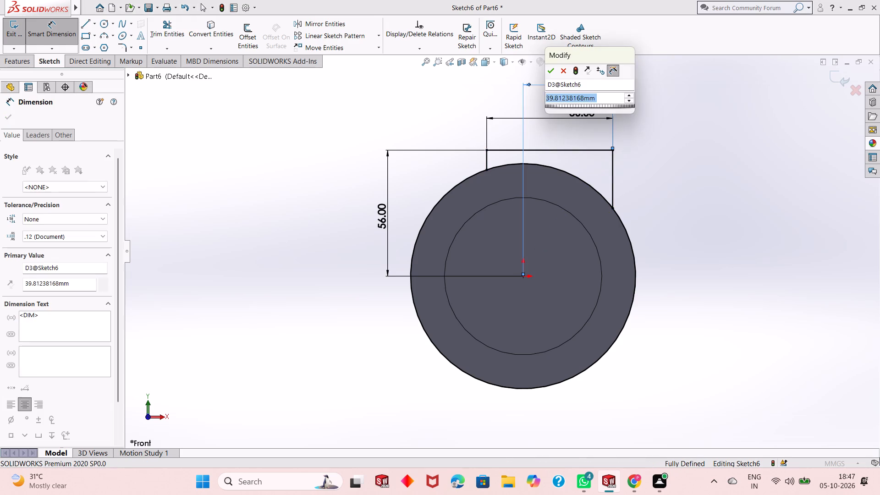
pyautogui.write('56/2')
pyautogui.press('Return')
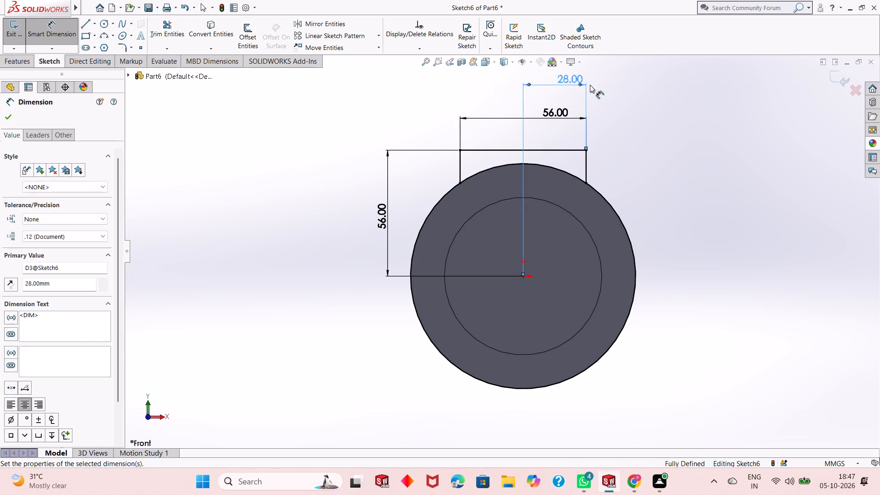
pyautogui.rightClick(655, 177)
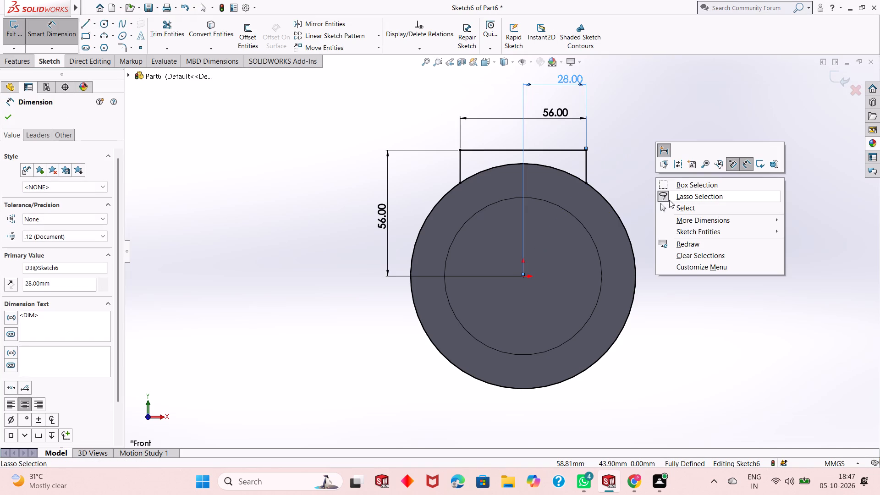
pyautogui.click(670, 204)
# Reposition the 56 mm width and 28 mm offset dimensions below the horizontal line, within the cylinder's end face.
pyautogui.moveTo(553, 110); pyautogui.dragTo(544, 158)
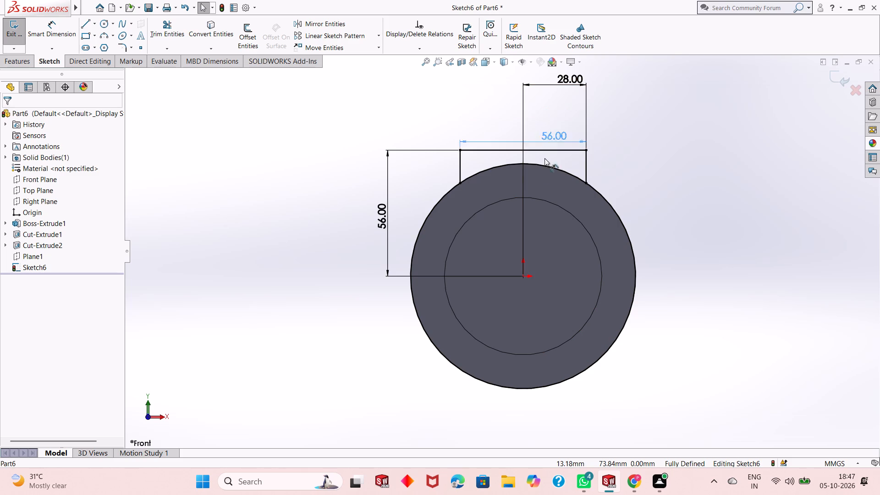
pyautogui.moveTo(544, 158); pyautogui.dragTo(536, 242)
pyautogui.moveTo(573, 81); pyautogui.dragTo(554, 216)
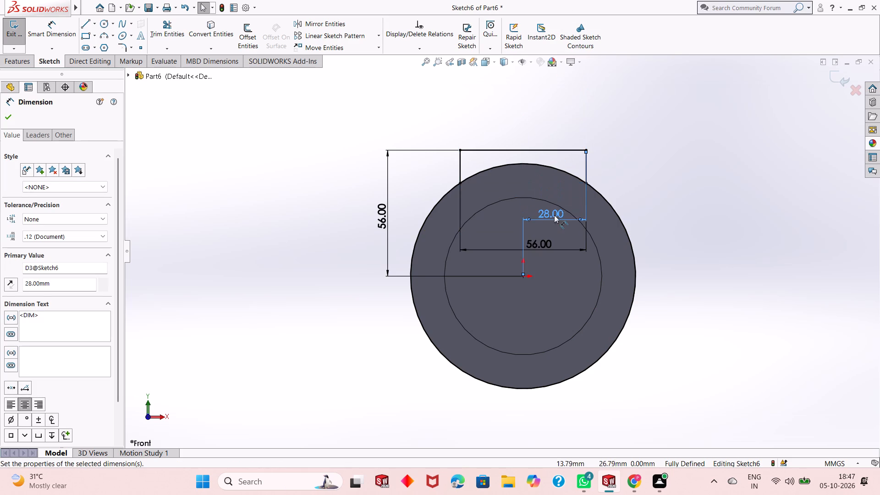
pyautogui.scroll(2, 566, 268)
pyautogui.press('Escape')
# Sketch a 16 mm vertical line upward from the midpoint of the profile's 56 mm horizontal line.
pyautogui.scroll(-2, 537, 150)
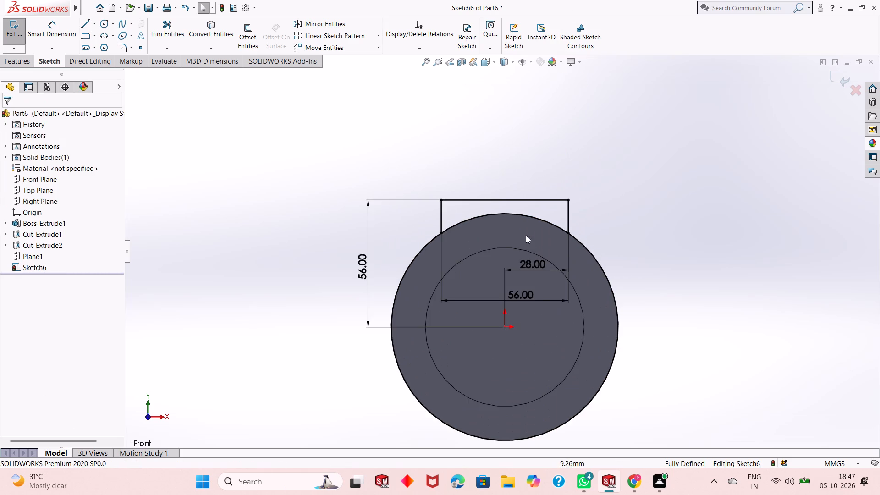
pyautogui.scroll(1, 526, 236)
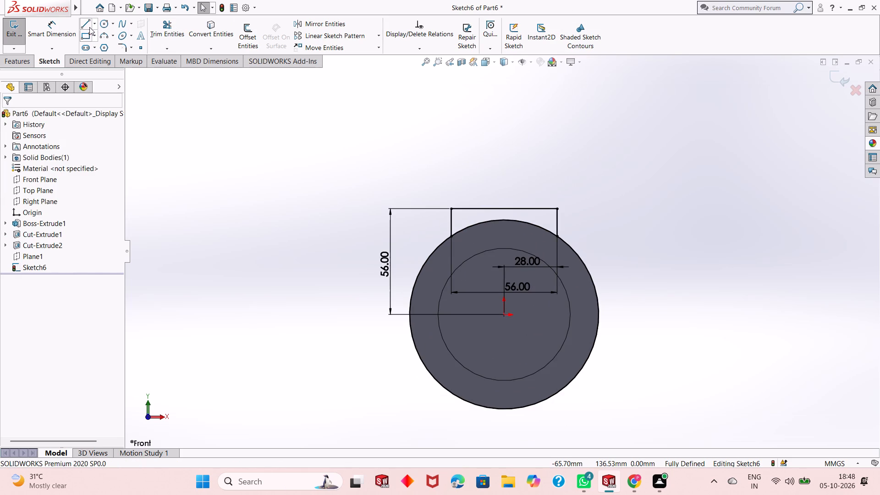
pyautogui.click(89, 27)
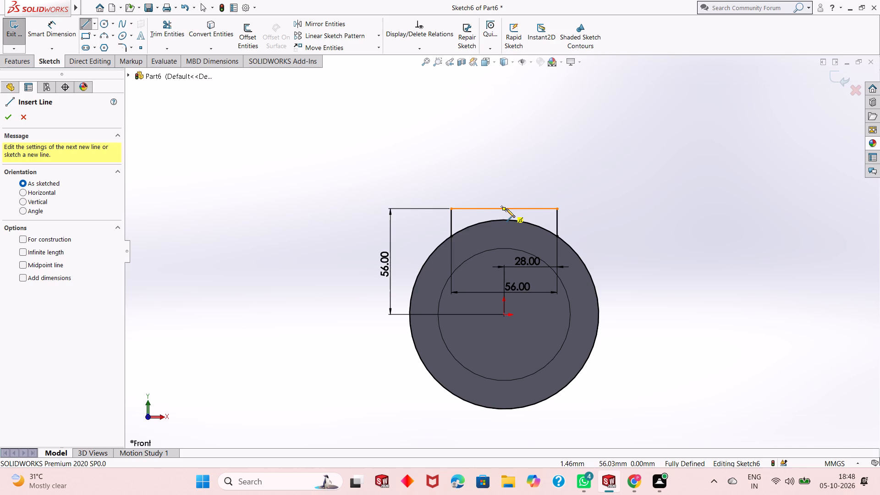
pyautogui.click(502, 209)
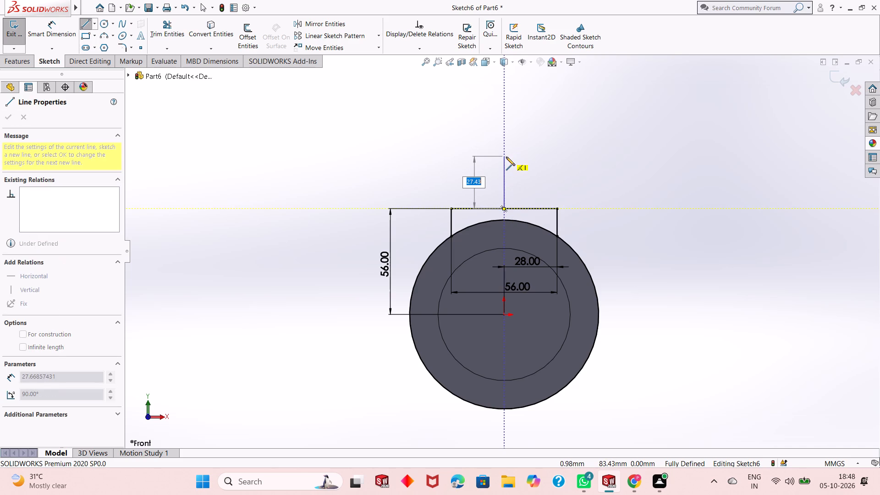
pyautogui.write('16')
pyautogui.press('Return')
pyautogui.press('Escape')
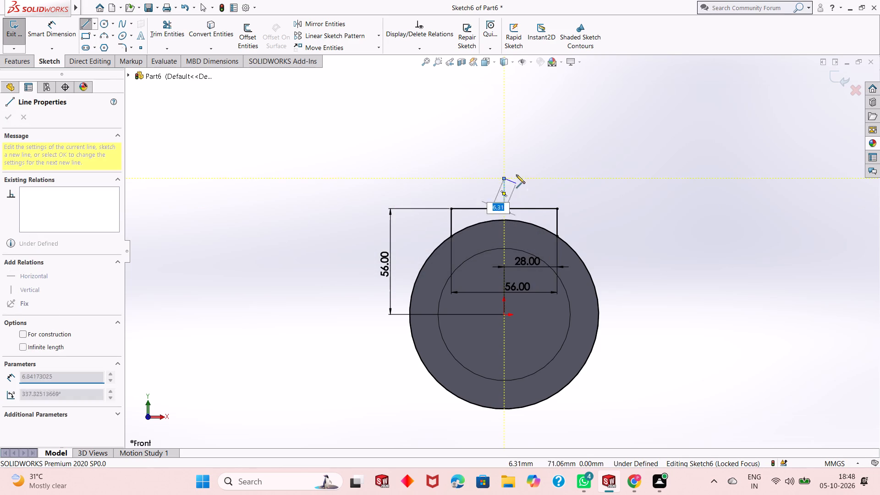
pyautogui.press('Escape')
pyautogui.press('Escape')
pyautogui.press('Escape')
pyautogui.press('Escape')
pyautogui.press('Escape')
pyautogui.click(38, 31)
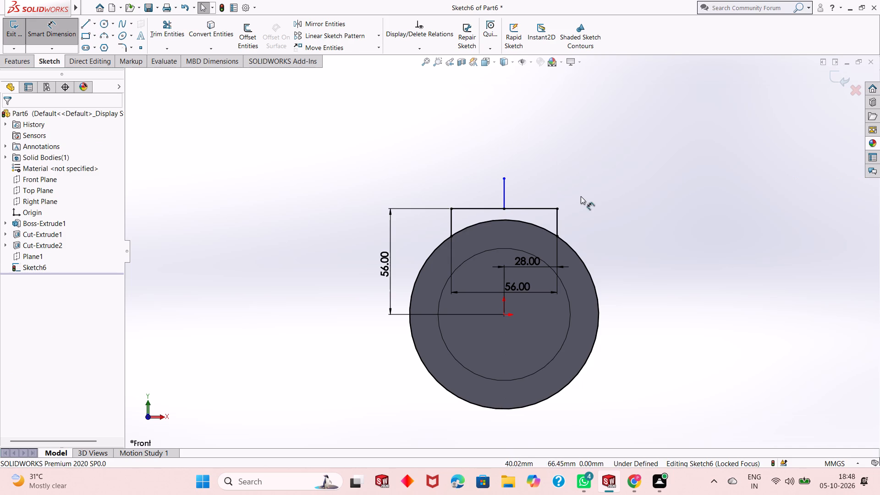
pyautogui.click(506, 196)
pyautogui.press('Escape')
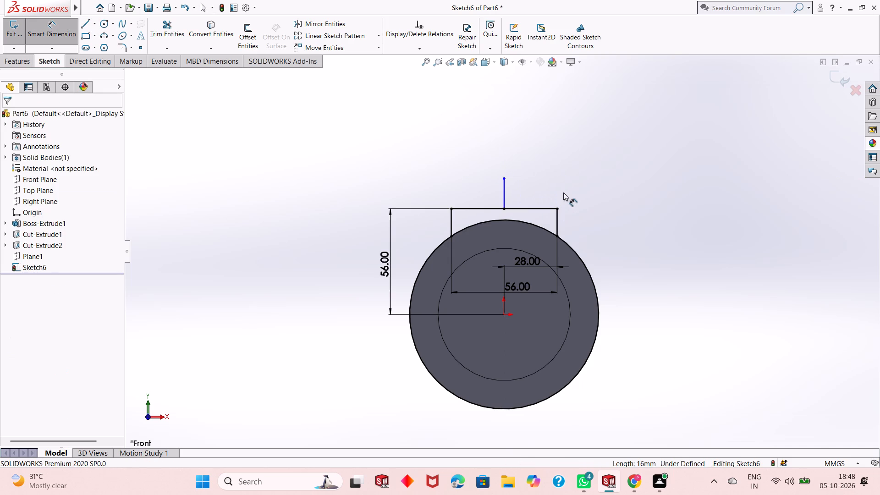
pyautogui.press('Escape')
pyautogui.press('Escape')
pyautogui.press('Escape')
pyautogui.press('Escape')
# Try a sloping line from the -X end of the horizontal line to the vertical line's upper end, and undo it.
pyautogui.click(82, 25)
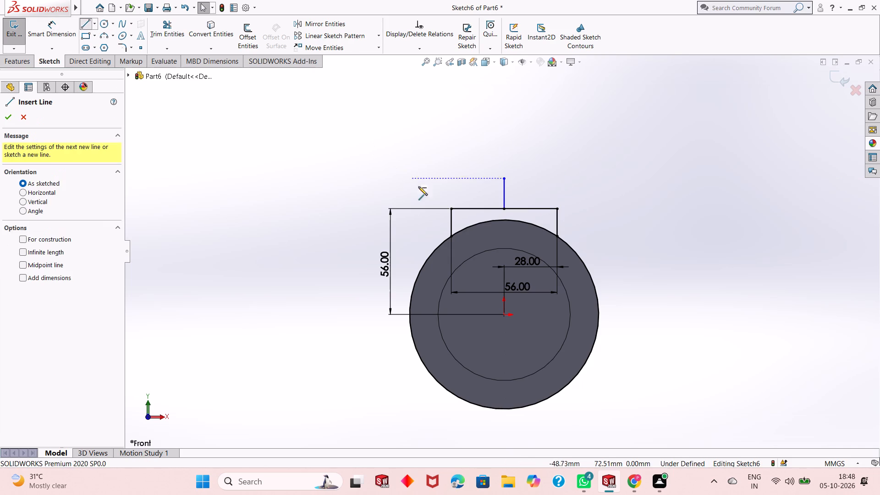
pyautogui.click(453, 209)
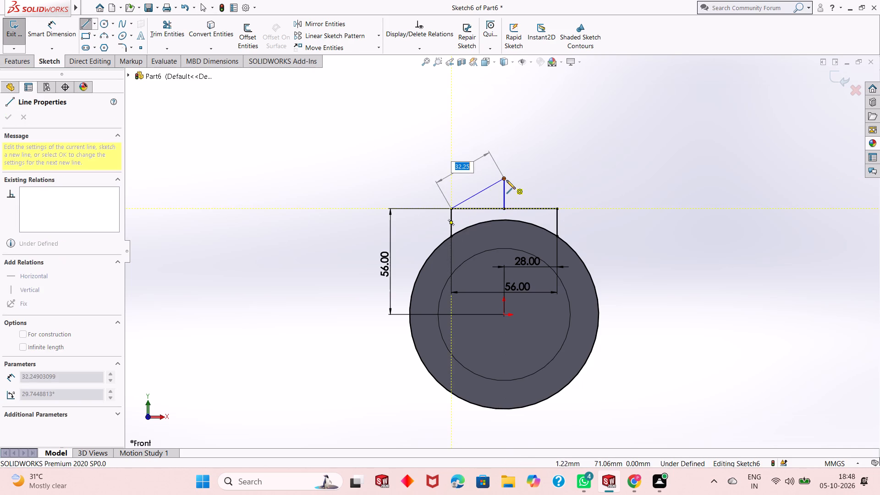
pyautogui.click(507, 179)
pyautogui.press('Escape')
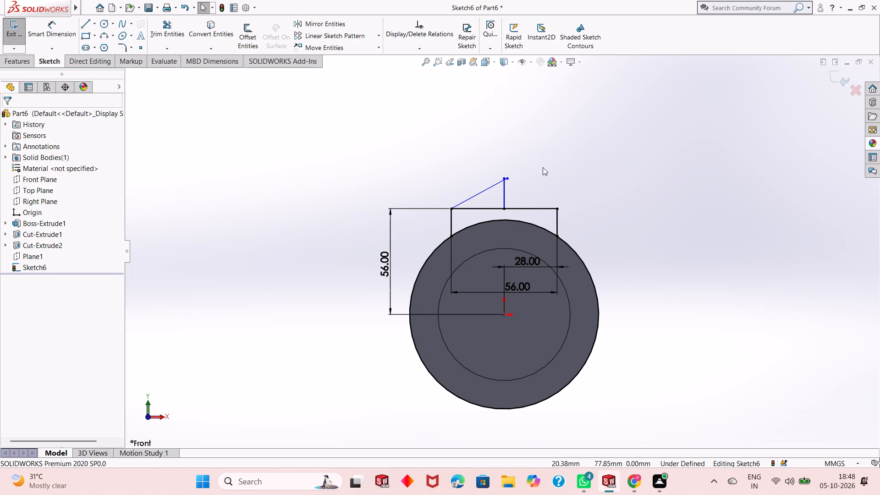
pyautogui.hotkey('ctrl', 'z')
# Sketch two sloping roof lines joining both ends of the 56 mm horizontal line to the upper end of the vertical line.
pyautogui.click(90, 27)
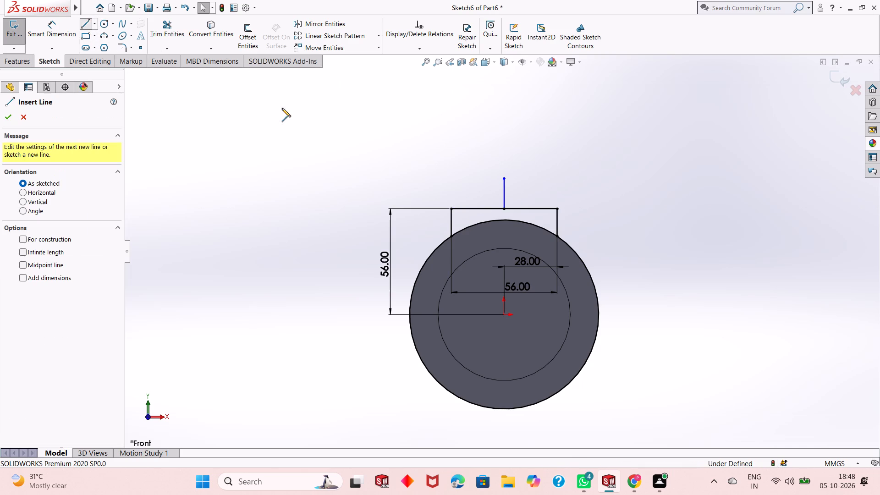
pyautogui.click(452, 211)
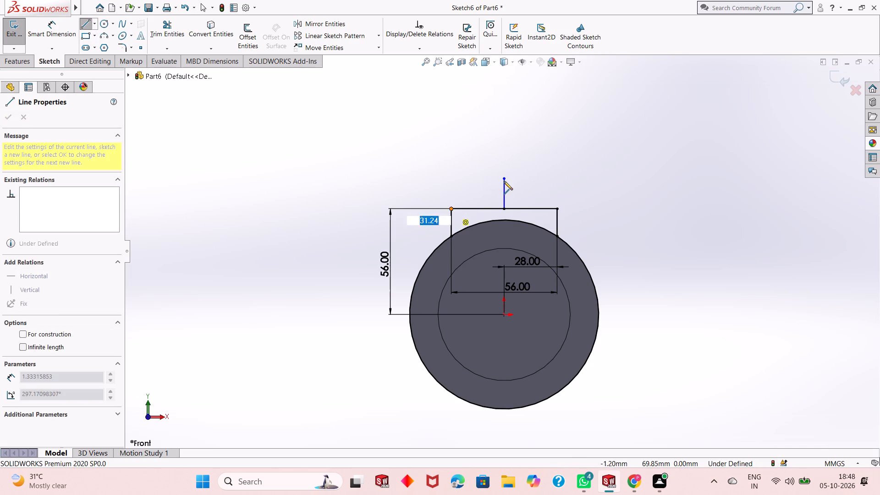
pyautogui.click(504, 181)
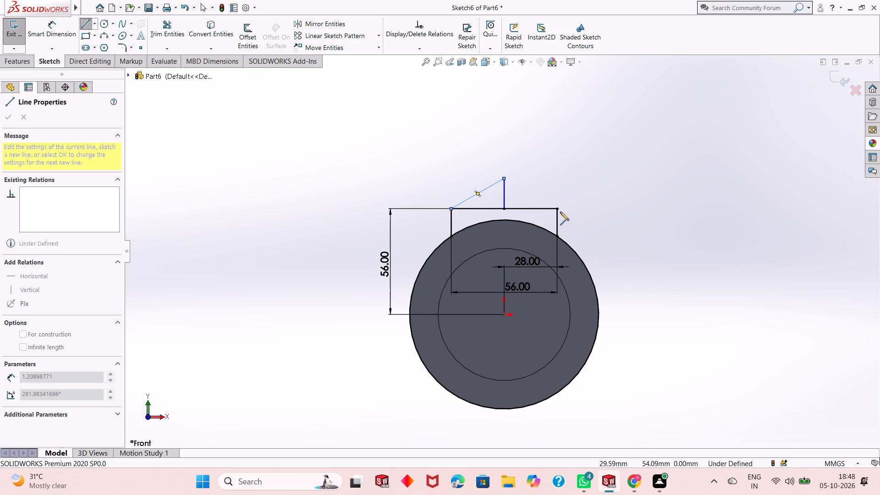
pyautogui.click(559, 209)
pyautogui.click(504, 180)
pyautogui.press('Escape')
pyautogui.press('Escape')
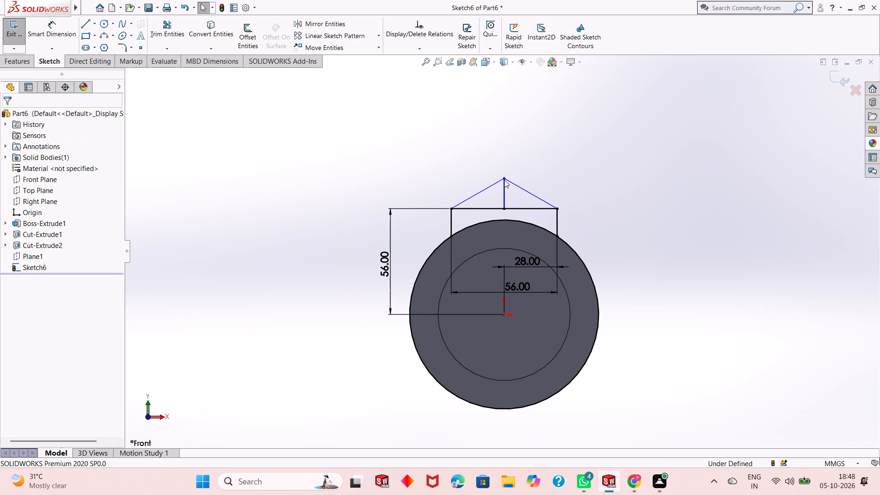
pyautogui.press('Escape')
pyautogui.press('Escape')
# Delete the 16 mm vertical centre line under the roof apex.
pyautogui.click(503, 191)
pyautogui.rightClick(551, 164)
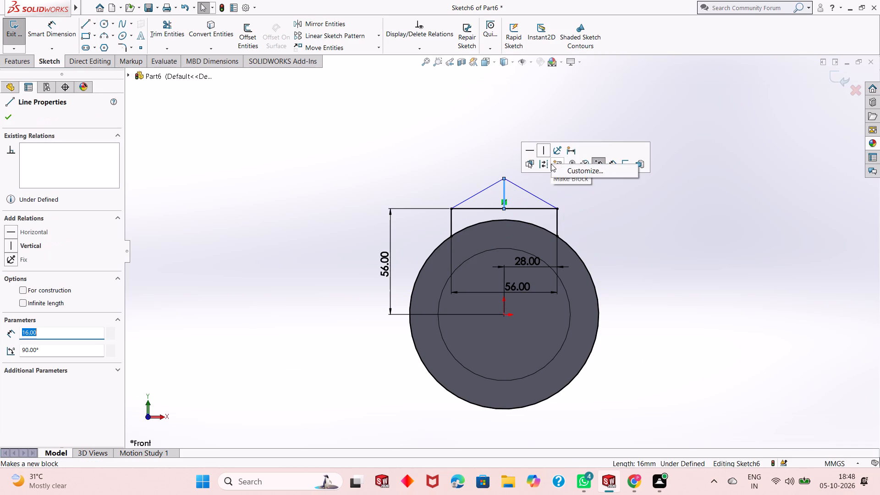
pyautogui.rightClick(628, 213)
pyautogui.click(658, 336)
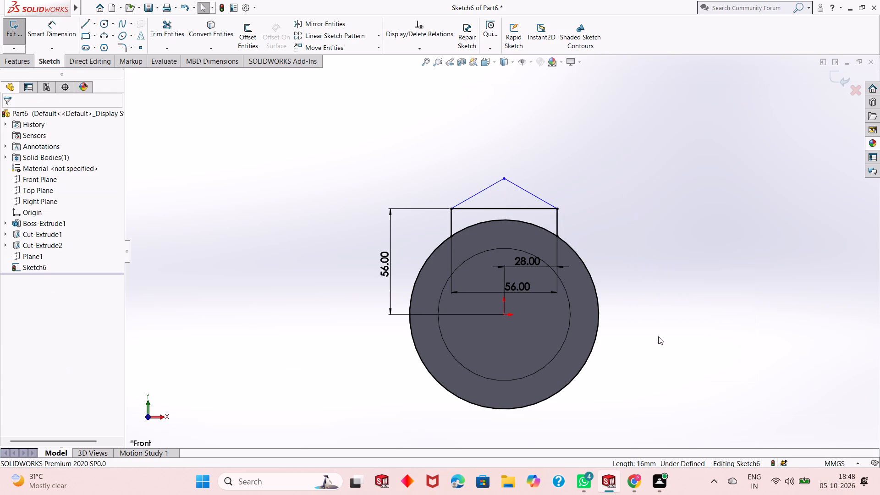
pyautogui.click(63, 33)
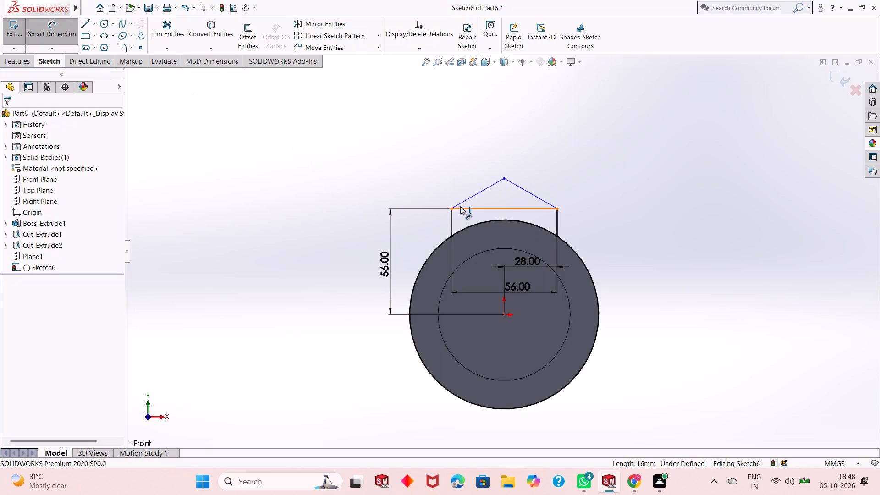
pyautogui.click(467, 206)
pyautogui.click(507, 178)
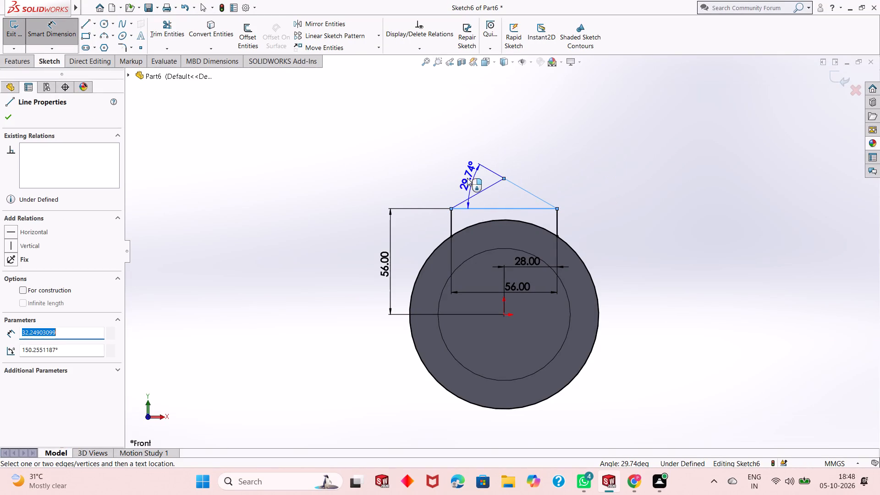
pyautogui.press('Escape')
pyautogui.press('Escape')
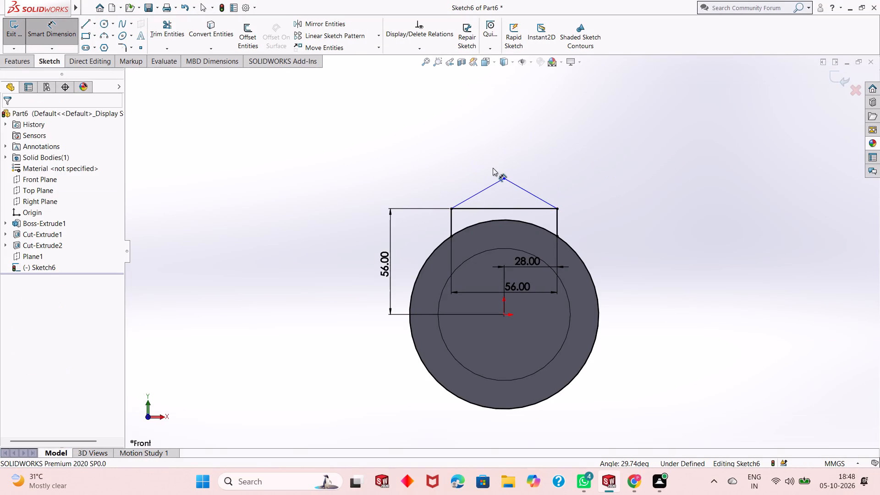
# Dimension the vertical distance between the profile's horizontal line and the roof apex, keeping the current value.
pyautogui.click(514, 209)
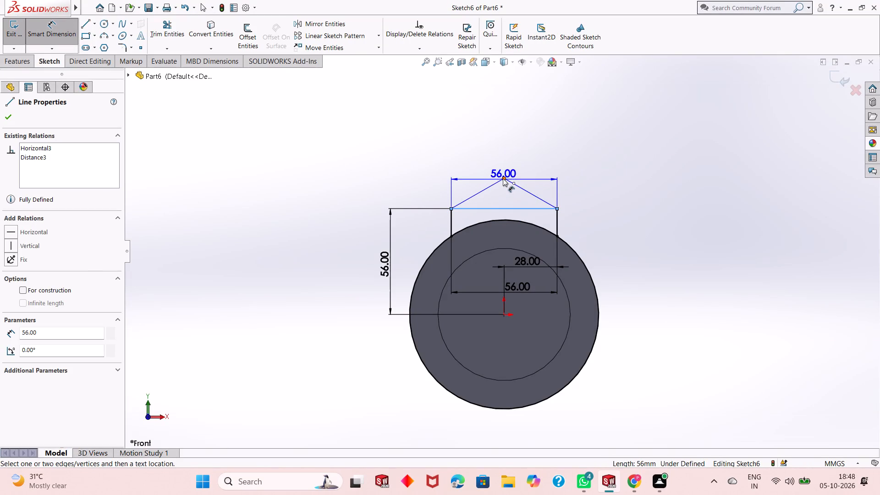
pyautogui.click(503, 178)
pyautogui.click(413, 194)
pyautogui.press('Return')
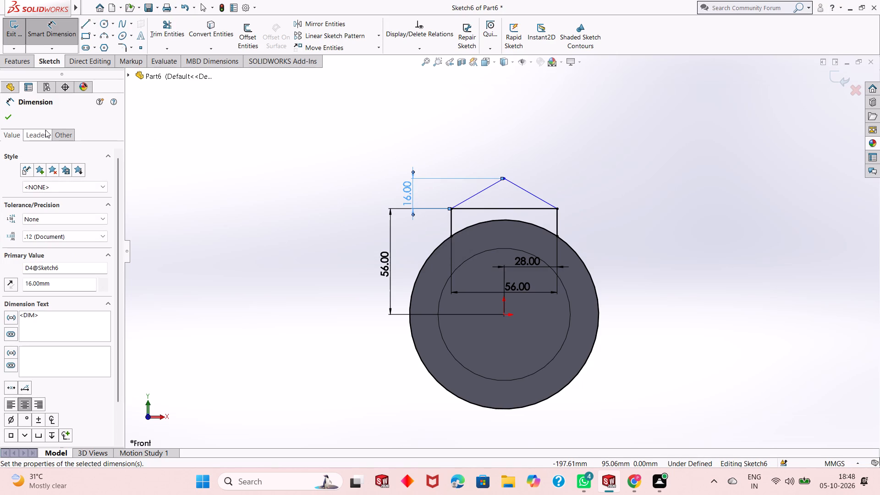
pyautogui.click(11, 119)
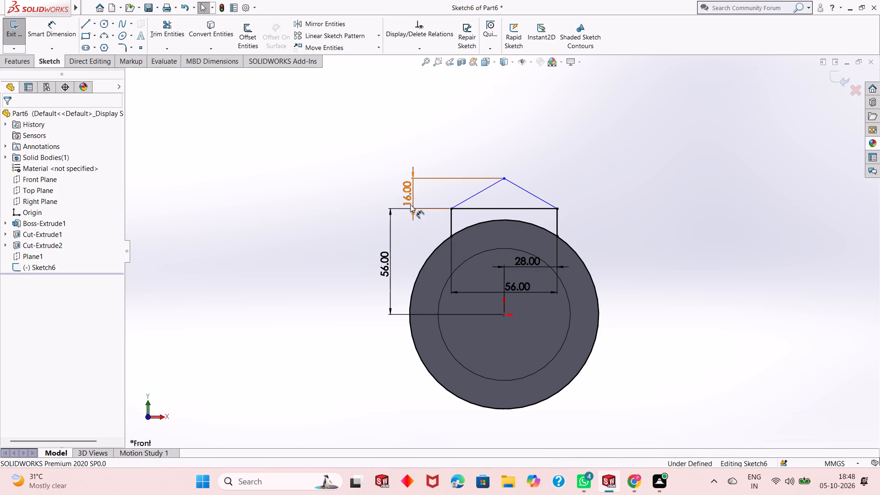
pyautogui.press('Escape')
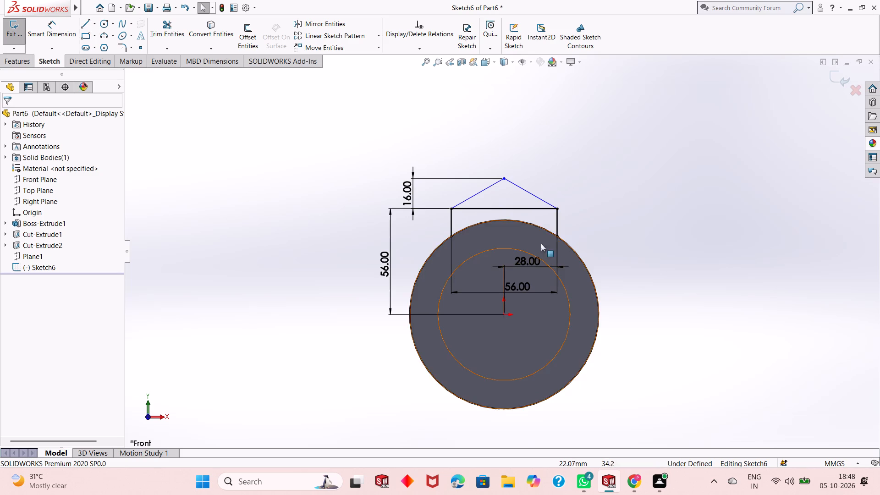
# Delete the 56 mm horizontal line joining the two lower ends of the roof lines.
pyautogui.click(535, 211)
pyautogui.rightClick(643, 238)
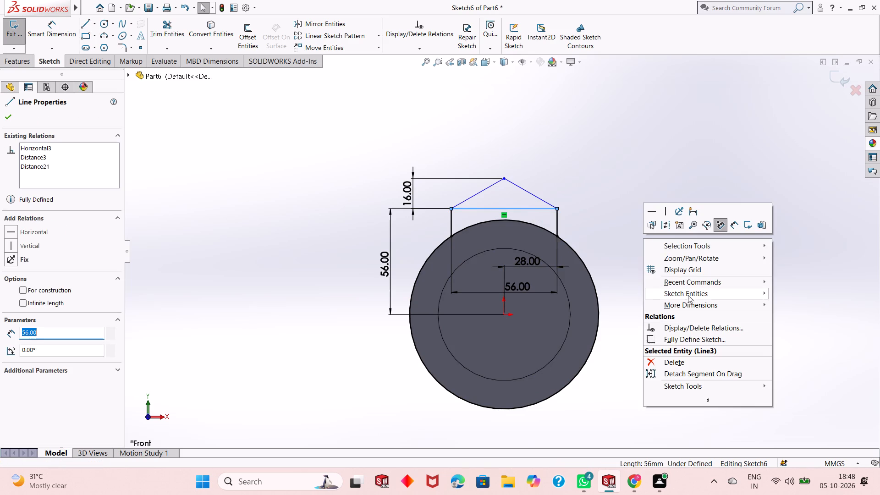
pyautogui.click(669, 365)
pyautogui.click(391, 242)
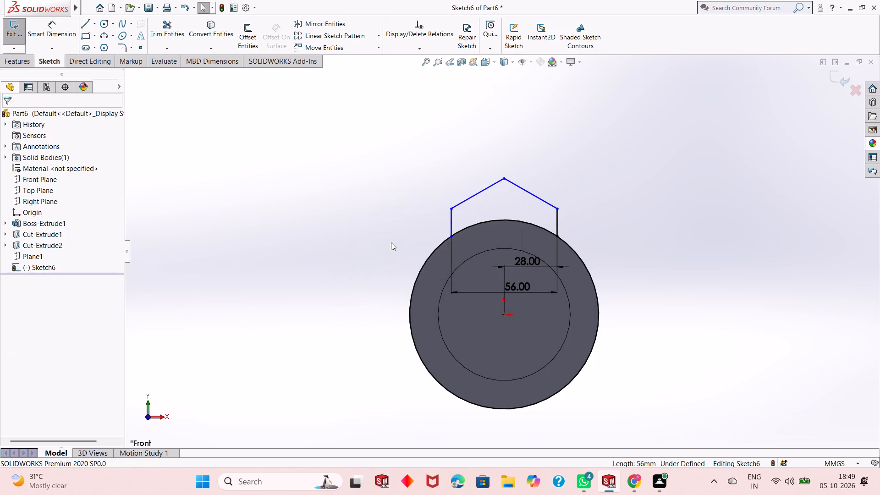
pyautogui.press('Escape')
pyautogui.press('Escape')
pyautogui.press('Escape')
pyautogui.press('Escape')
pyautogui.press('Escape')
pyautogui.press('Escape')
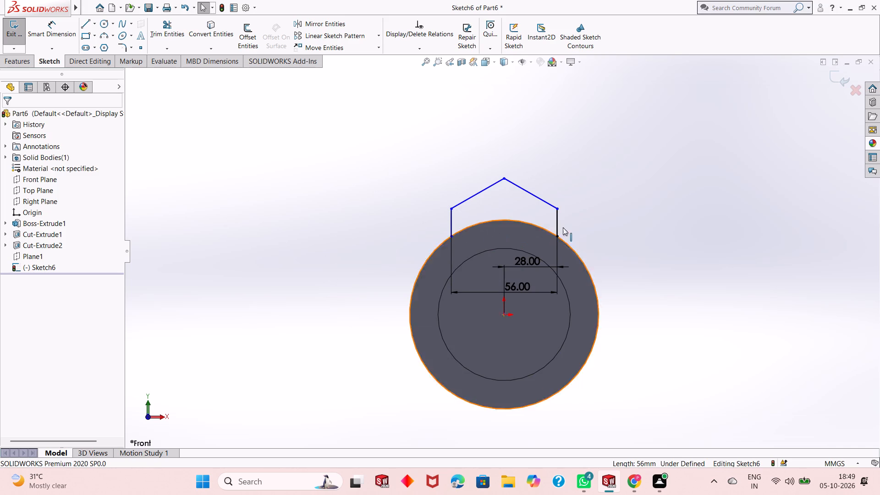
# Examine the open house-shaped outline and where its vertical sides meet the cylinder's outer edge.
pyautogui.scroll(1, 525, 236)
pyautogui.scroll(-2, 503, 215)
pyautogui.scroll(1, 503, 215)
pyautogui.scroll(-2, 544, 245)
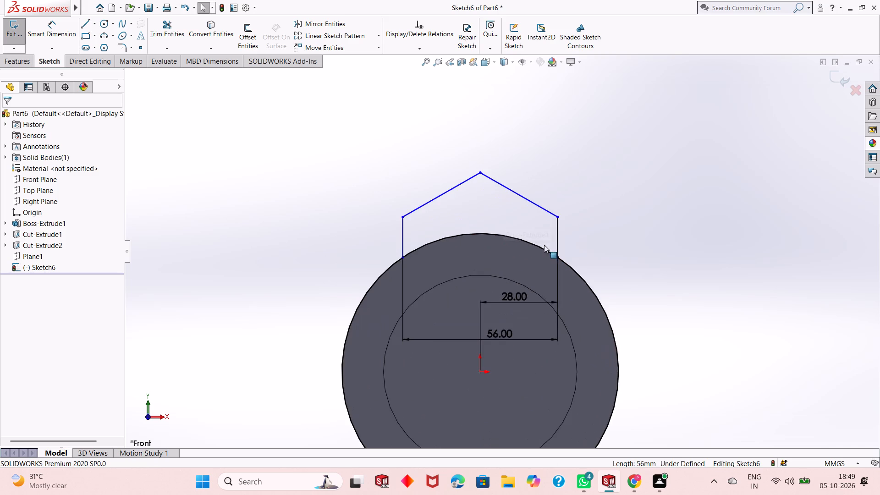
pyautogui.scroll(-2, 431, 235)
pyautogui.scroll(1, 475, 250)
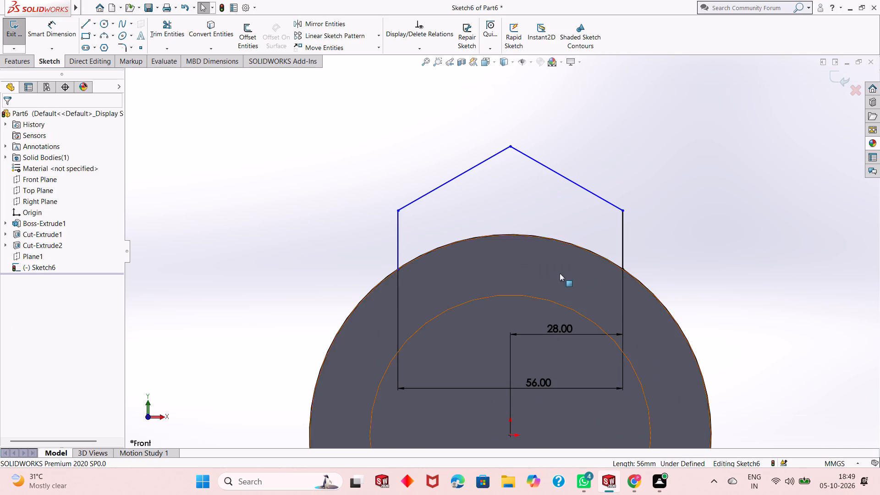
pyautogui.moveTo(552, 222); pyautogui.dragTo(532, 234, button='middle')
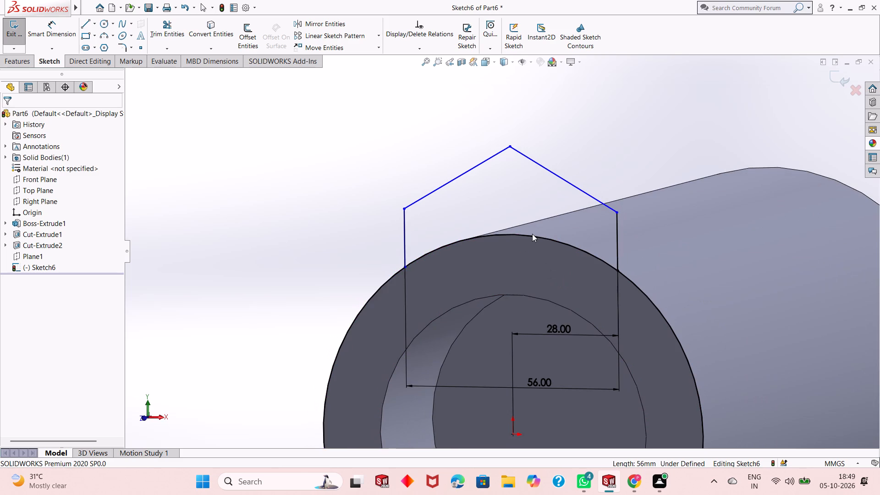
pyautogui.hotkey('ctrl', '8')
pyautogui.scroll(2, 547, 284)
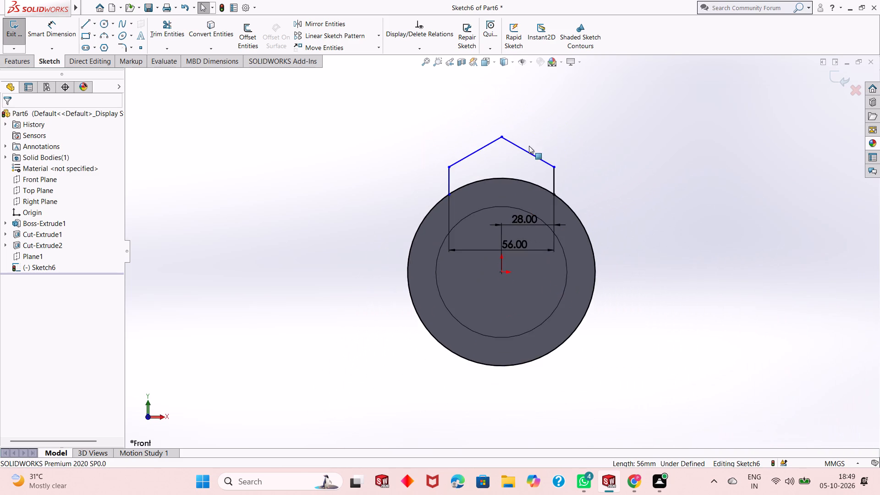
pyautogui.scroll(-2, 526, 96)
pyautogui.scroll(-1, 528, 234)
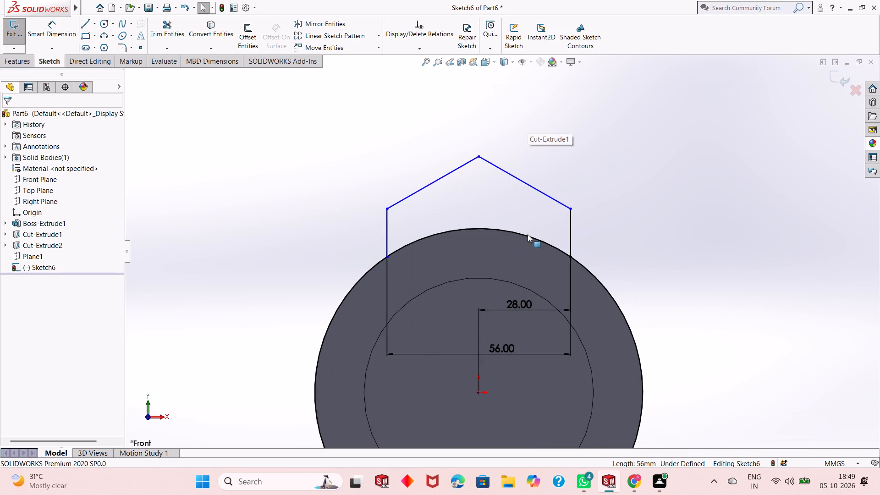
pyautogui.scroll(-1, 528, 234)
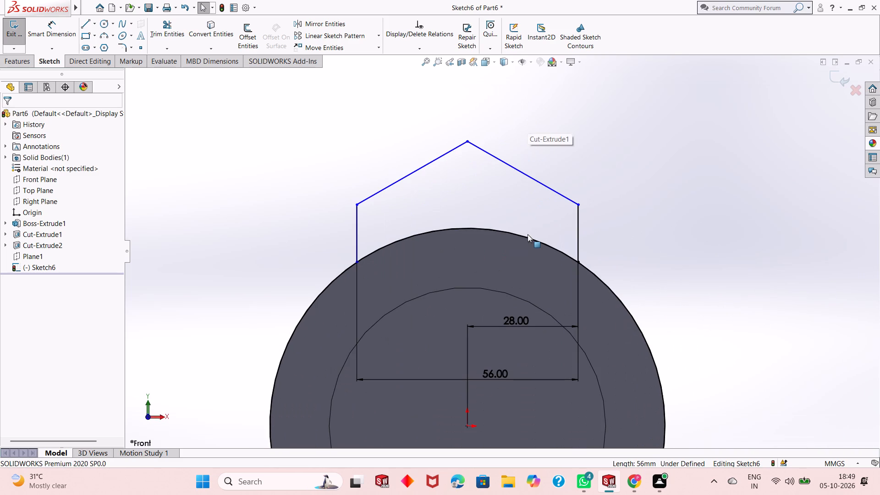
pyautogui.scroll(1, 498, 262)
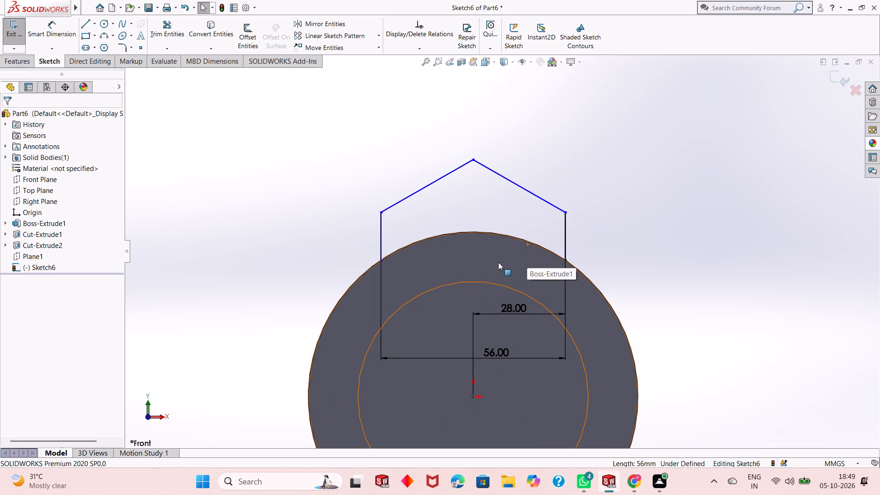
pyautogui.scroll(2, 506, 232)
# Dimension the vertical distance from the -X roof corner to the roof apex, keeping the current value.
pyautogui.click(33, 29)
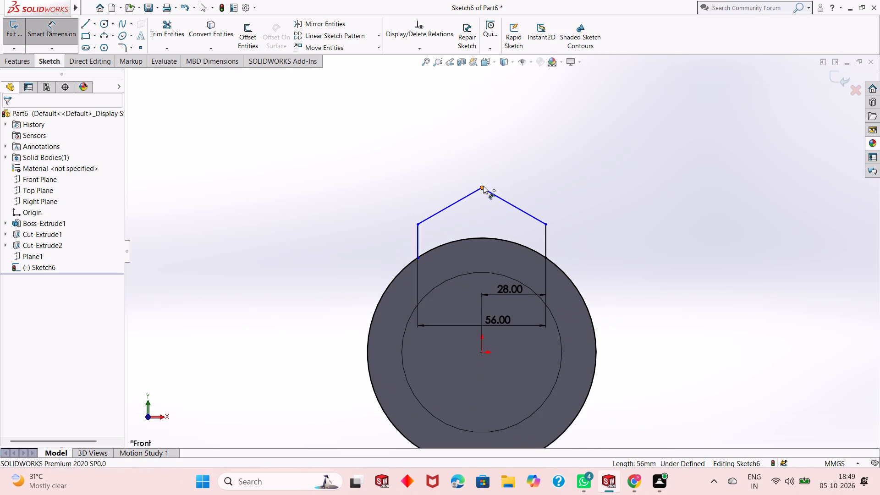
pyautogui.click(483, 186)
pyautogui.click(419, 225)
pyautogui.click(378, 215)
pyautogui.press('Return')
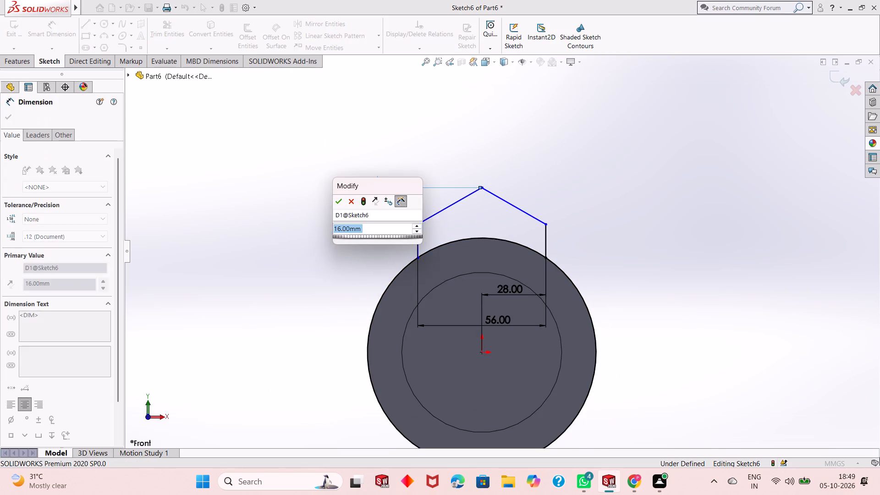
# Dimension the vertical distance from the origin to the -X roof corner, keeping the current value.
pyautogui.click(480, 352)
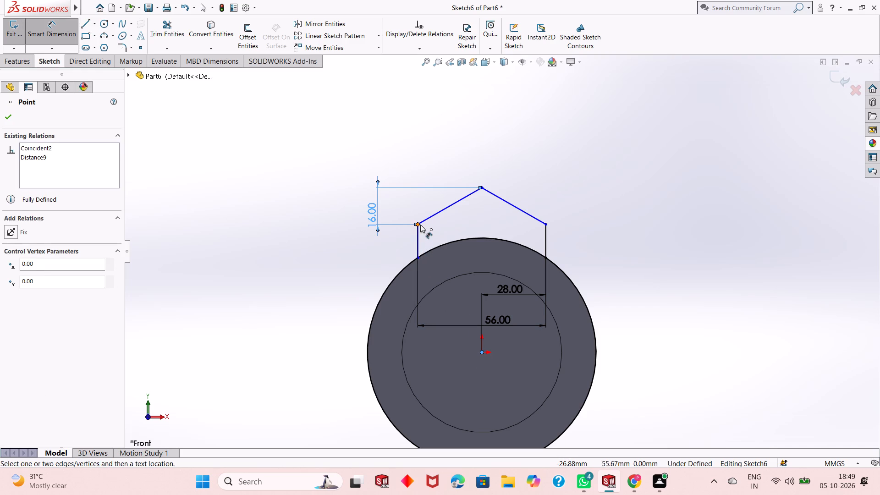
pyautogui.click(420, 225)
pyautogui.click(356, 248)
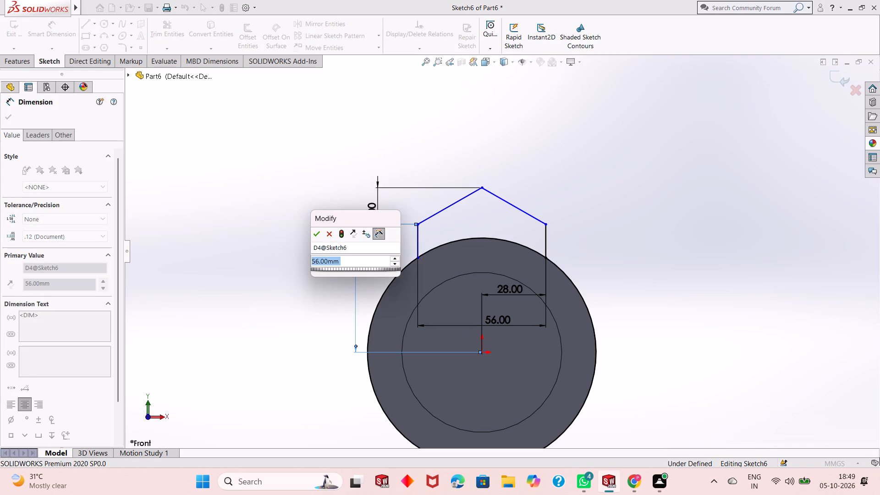
pyautogui.press('Return')
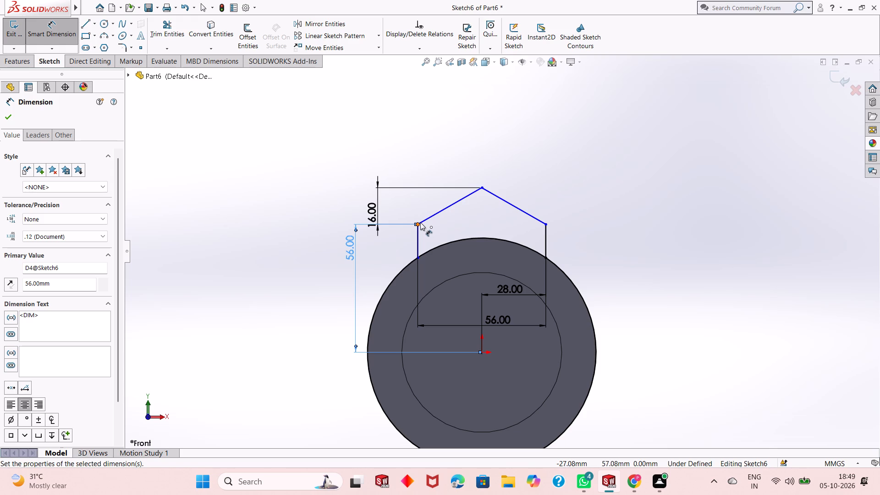
pyautogui.click(420, 223)
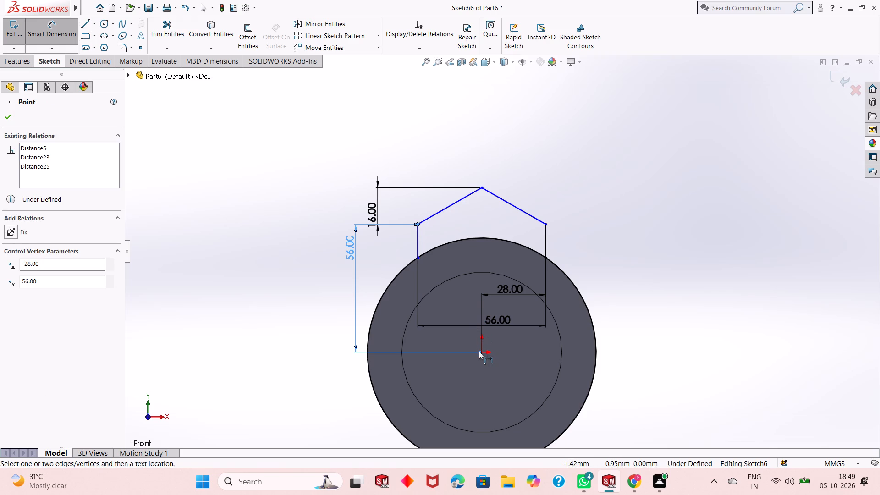
pyautogui.press('Escape')
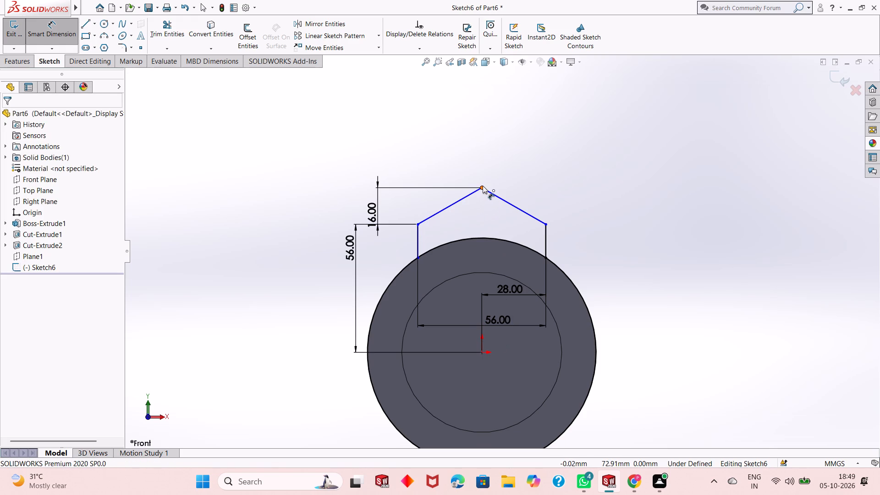
pyautogui.press('Escape')
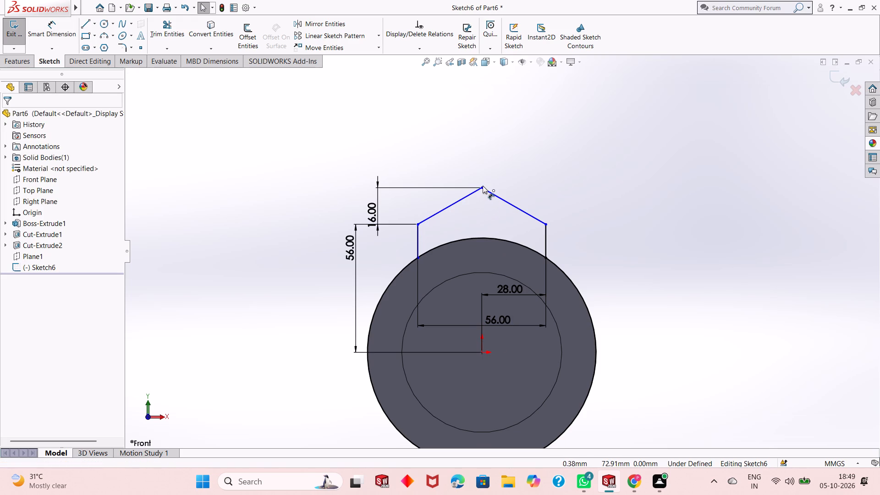
pyautogui.press('Escape')
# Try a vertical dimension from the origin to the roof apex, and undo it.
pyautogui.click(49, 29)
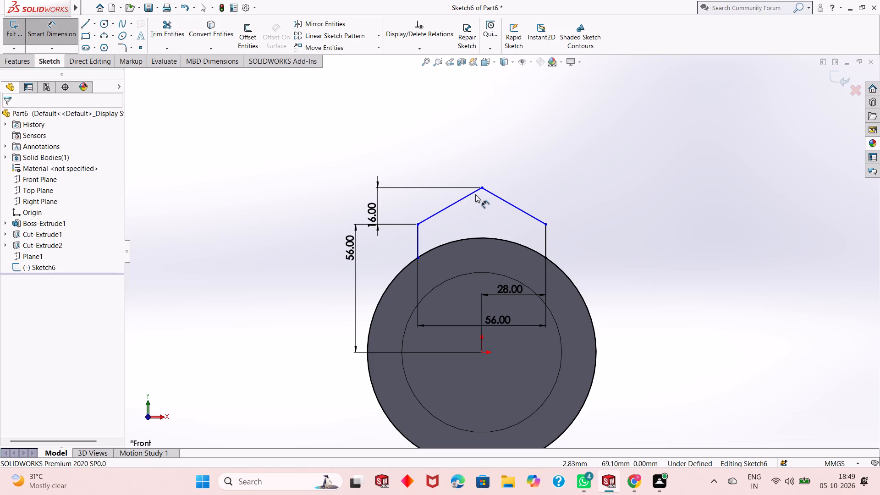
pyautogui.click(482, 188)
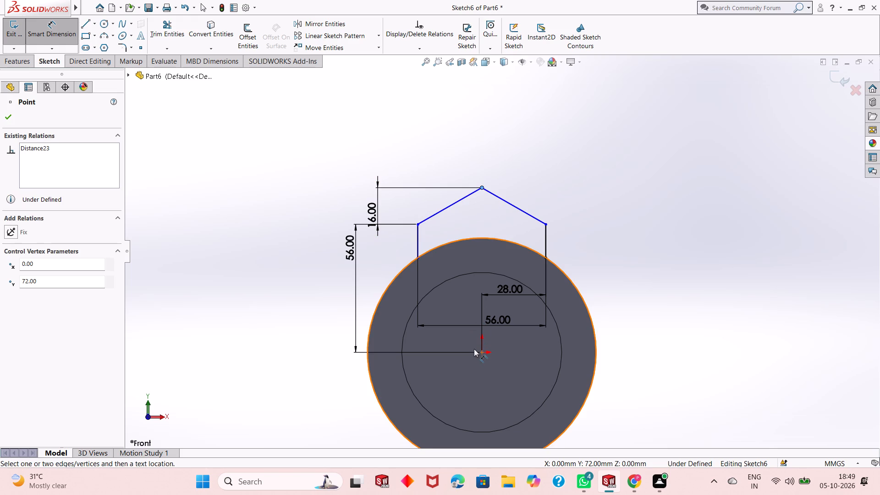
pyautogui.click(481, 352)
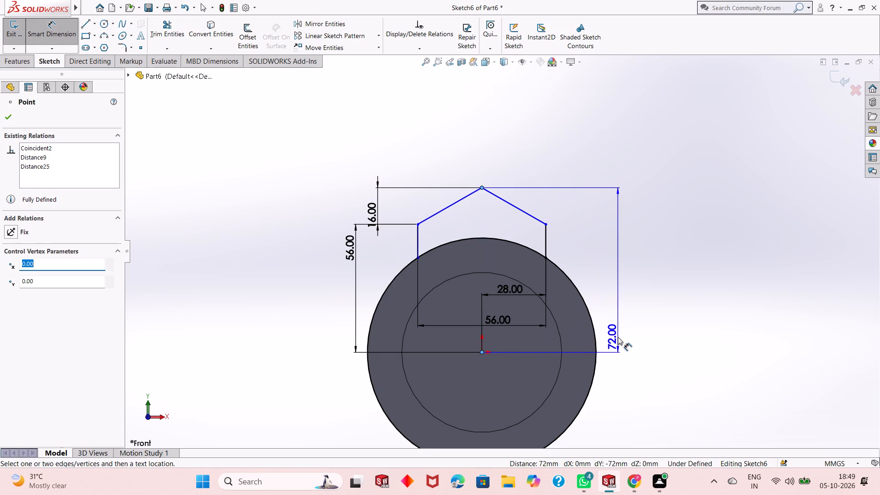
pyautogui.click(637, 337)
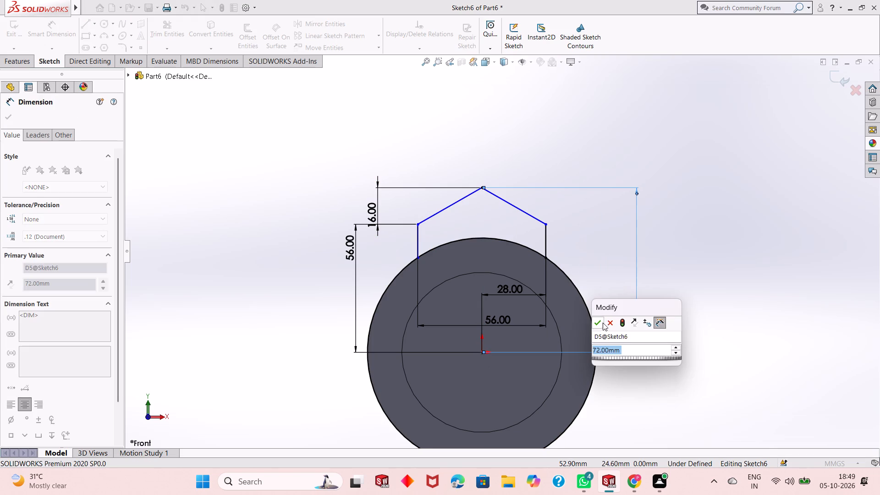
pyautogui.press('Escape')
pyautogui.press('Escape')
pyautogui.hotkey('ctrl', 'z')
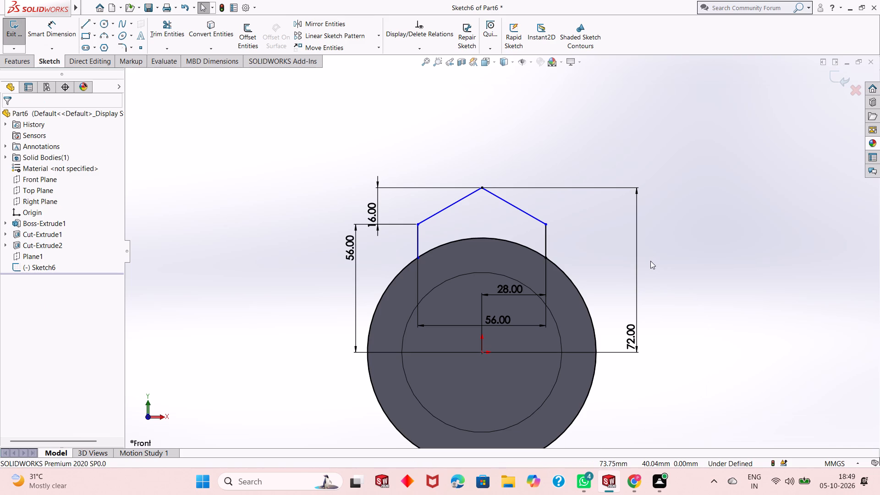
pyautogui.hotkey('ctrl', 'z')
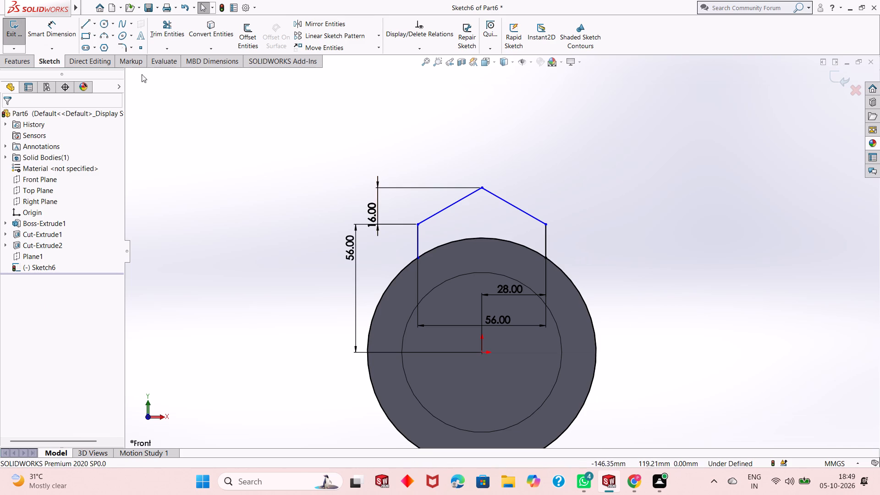
# Dimension the horizontal distance from the roof apex to the lower end of the -X vertical side, keeping the current value.
pyautogui.click(55, 26)
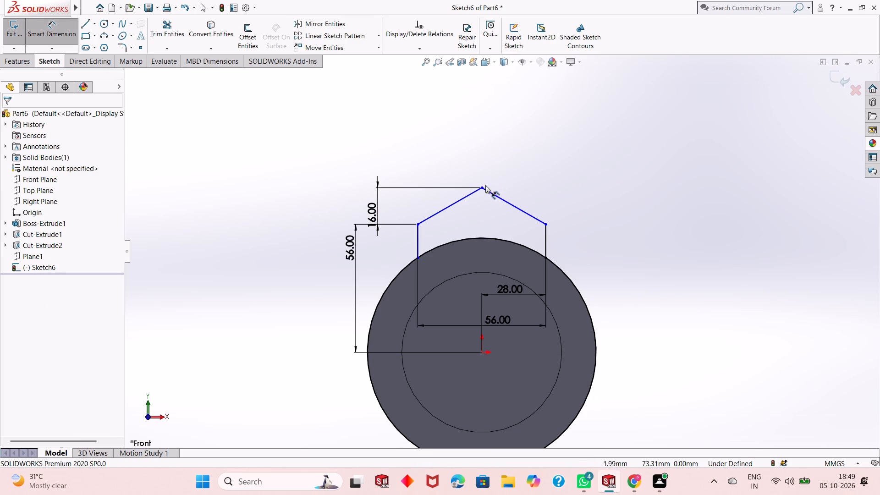
pyautogui.click(483, 189)
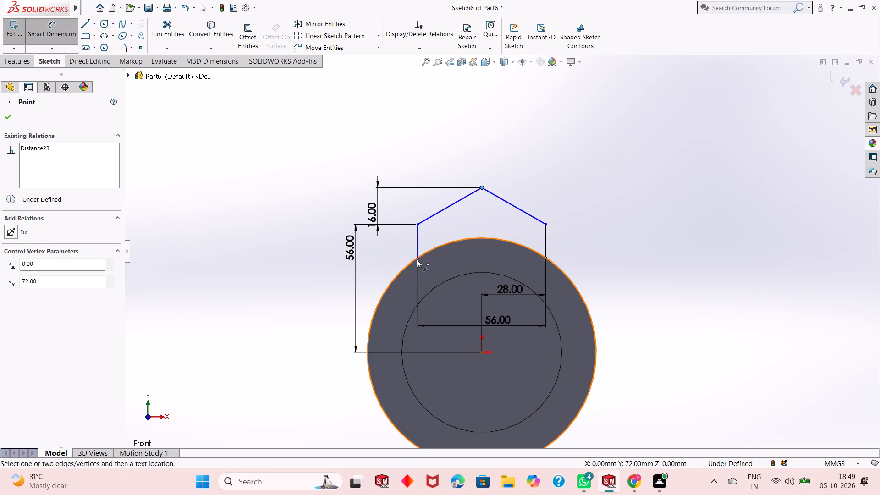
pyautogui.click(417, 259)
pyautogui.click(452, 120)
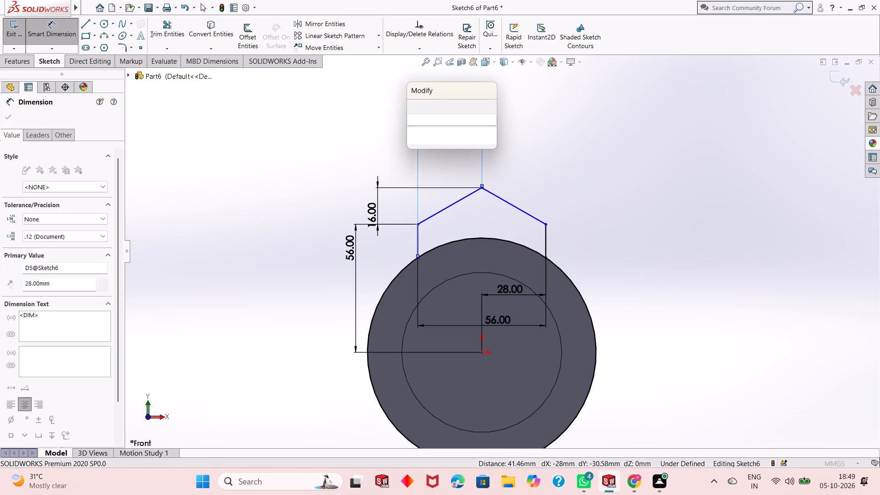
pyautogui.click(414, 108)
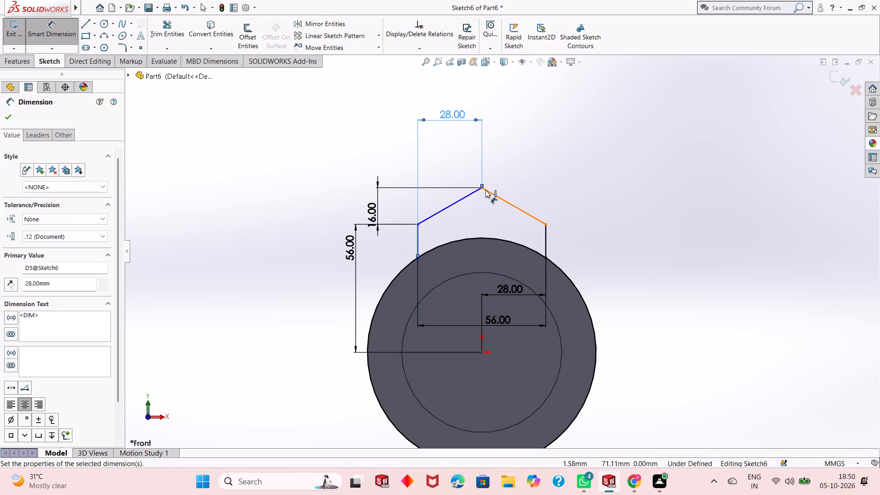
# Dimension the vertical distance from the roof apex to the lower end of the -X vertical side, keeping the current value.
pyautogui.click(482, 190)
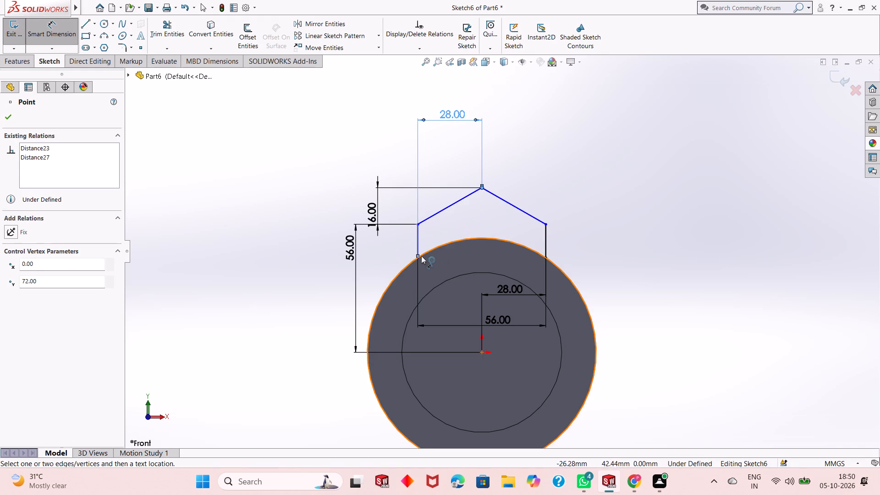
pyautogui.click(420, 259)
pyautogui.click(597, 243)
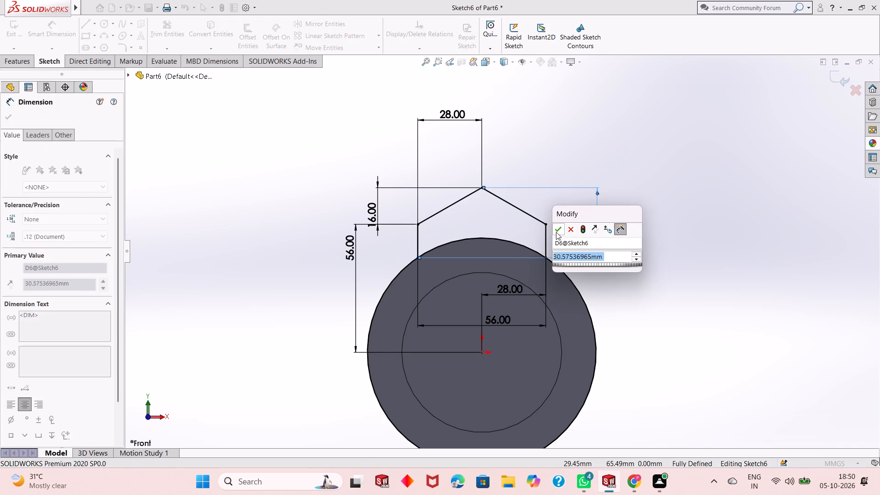
pyautogui.click(556, 232)
pyautogui.rightClick(640, 157)
pyautogui.click(658, 181)
pyautogui.rightClick(656, 163)
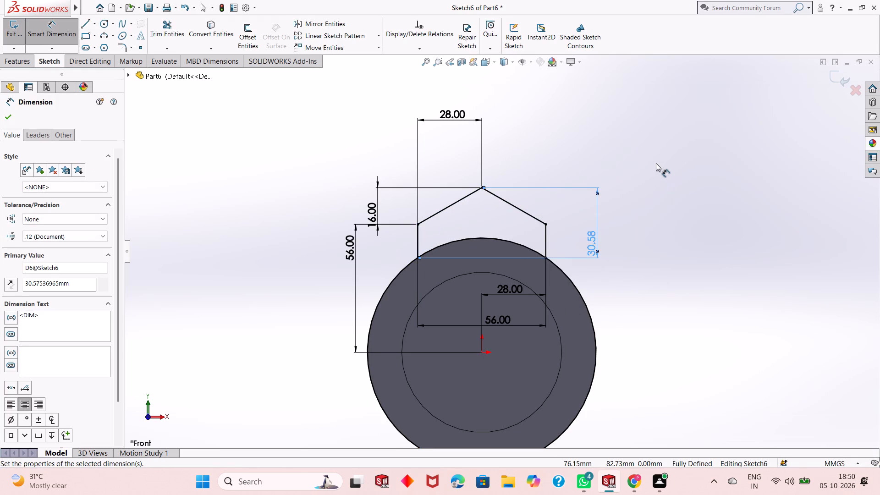
# Trim away the part of the sketched circle outside the boss profile, leaving only the arc between its vertical sides.
pyautogui.click(675, 182)
pyautogui.rightClick(659, 165)
pyautogui.click(681, 195)
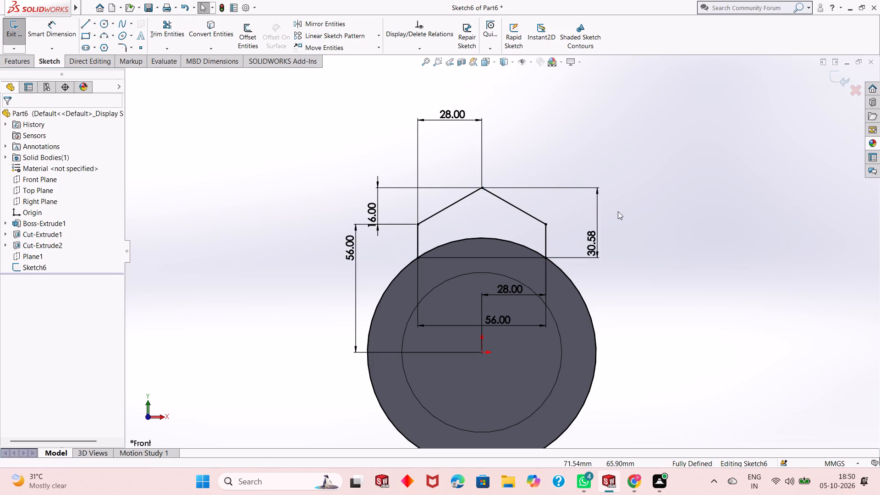
pyautogui.scroll(1, 497, 291)
pyautogui.scroll(-1, 497, 289)
pyautogui.scroll(1, 497, 289)
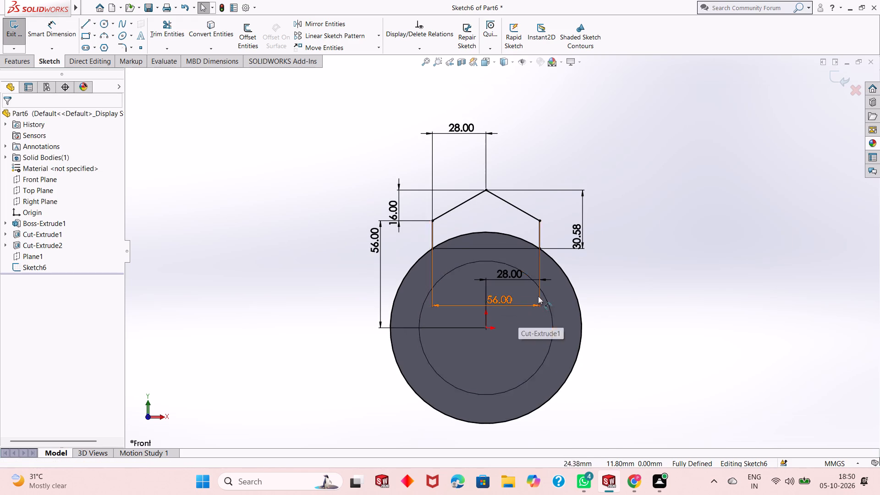
pyautogui.scroll(1, 511, 296)
pyautogui.press('Escape')
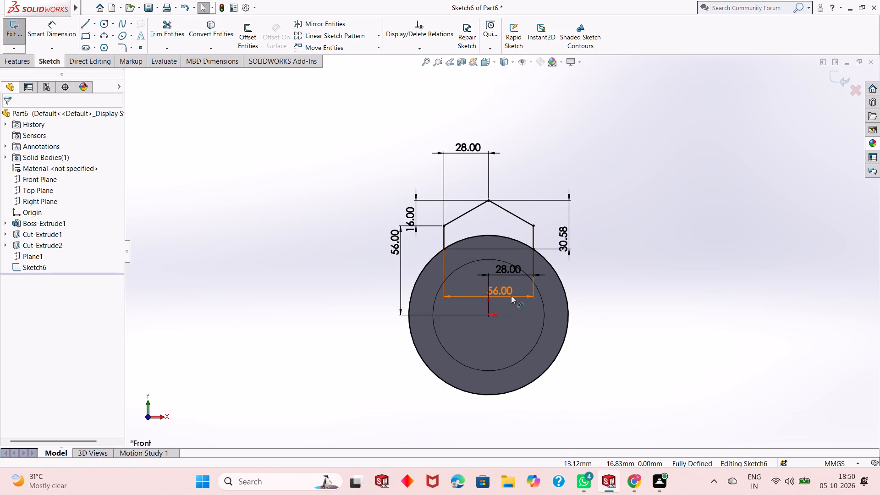
pyautogui.scroll(-3, 511, 296)
pyautogui.scroll(1, 511, 296)
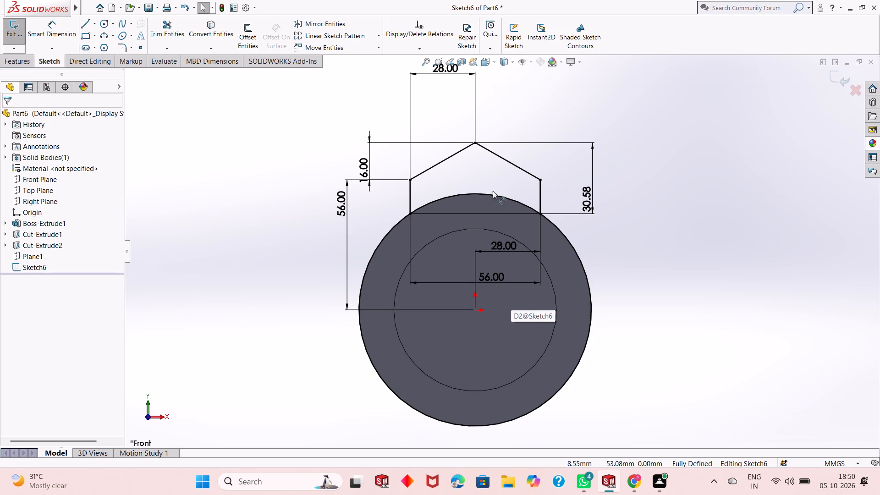
pyautogui.click(175, 29)
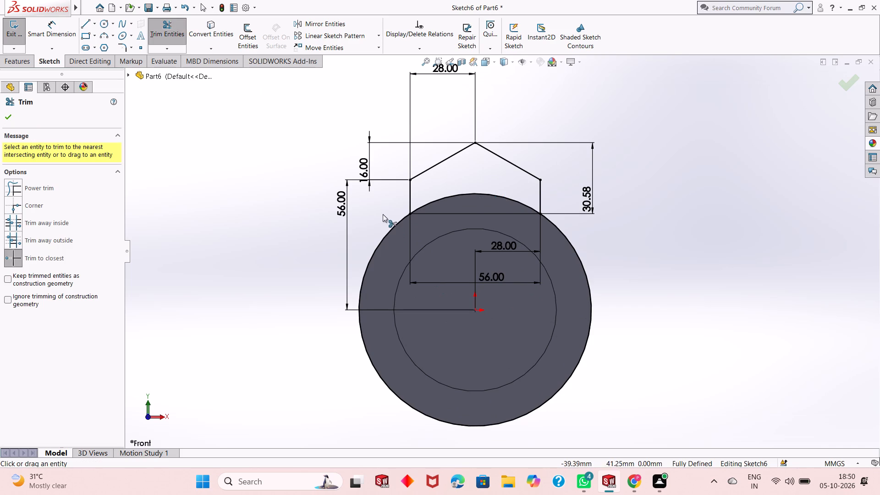
pyautogui.click(384, 237)
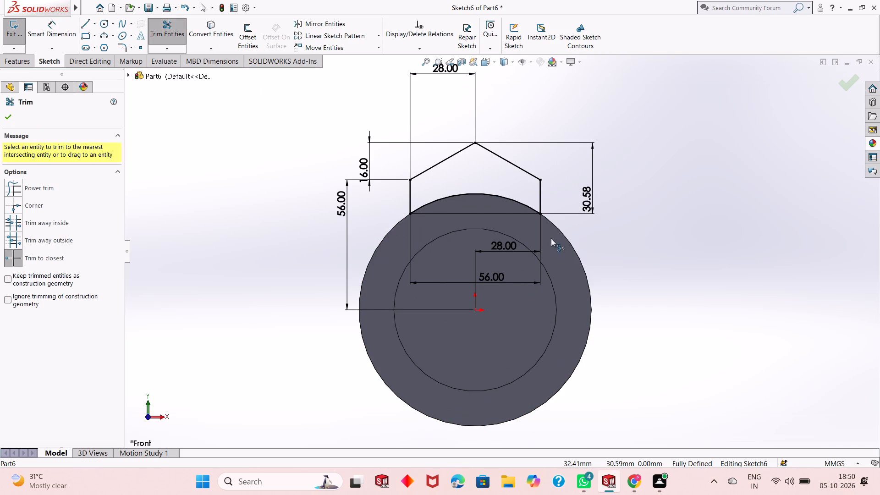
pyautogui.press('Escape')
pyautogui.press('Escape')
# Extrude the house-shaped profile 20 mm blind in the reversed direction along the cylinder, merged with the body.
pyautogui.click(18, 63)
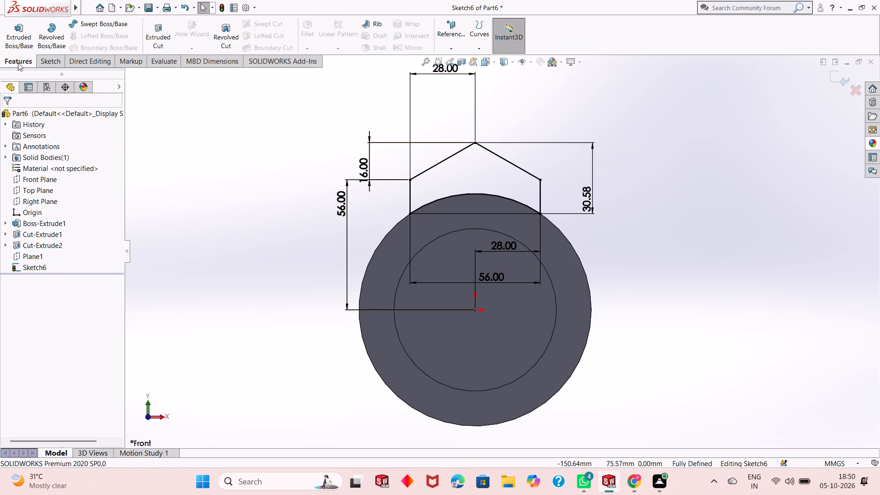
pyautogui.click(19, 49)
pyautogui.moveTo(638, 203); pyautogui.dragTo(623, 208, button='middle')
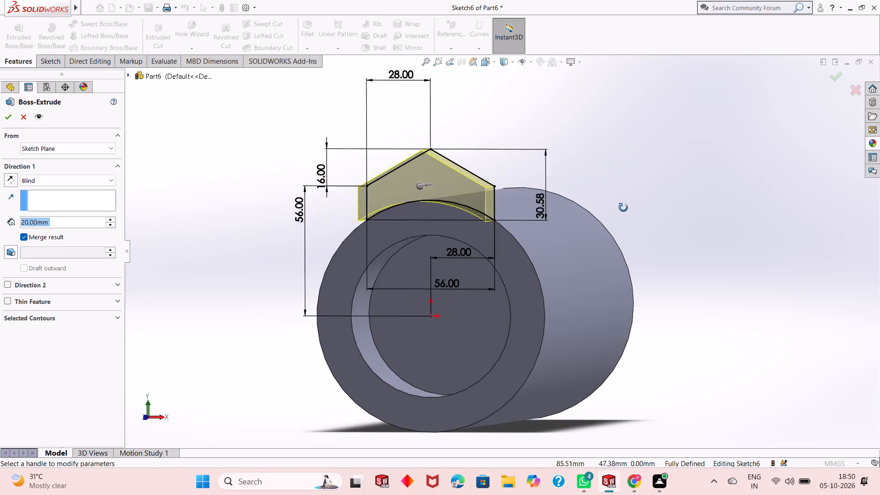
pyautogui.moveTo(623, 208); pyautogui.dragTo(610, 212, button='middle')
pyautogui.click(18, 182)
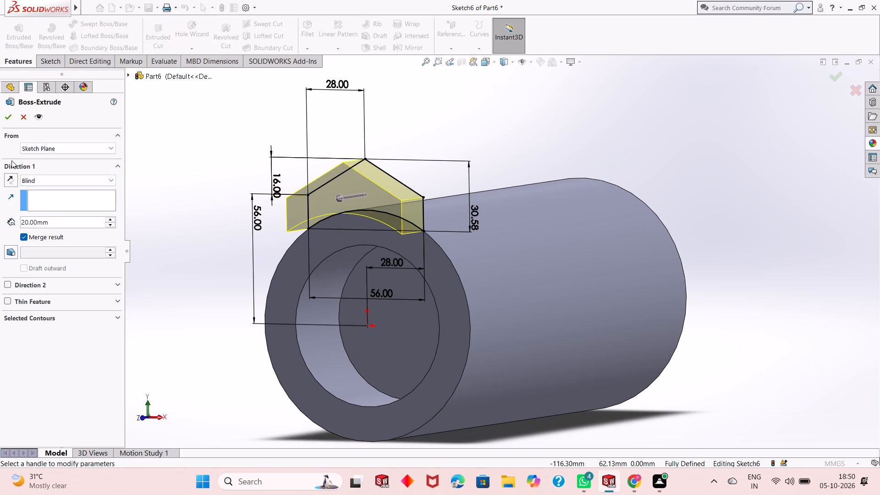
pyautogui.click(10, 182)
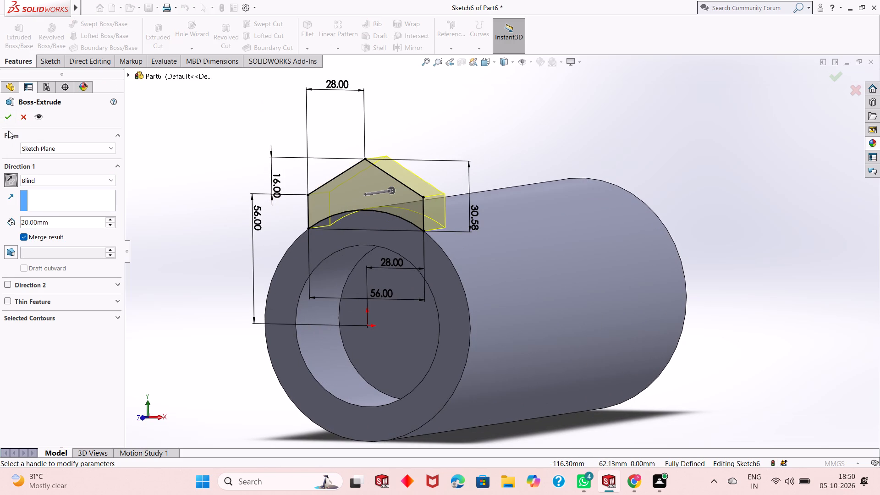
pyautogui.click(8, 119)
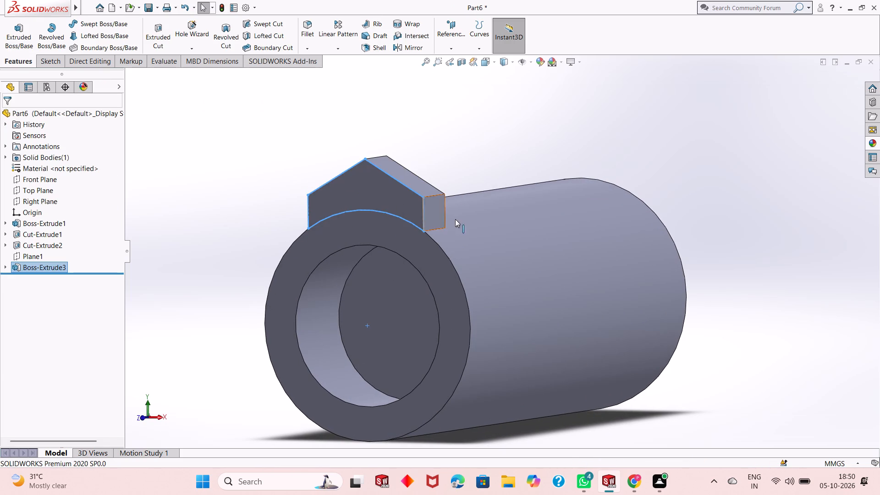
pyautogui.press('Escape')
# Start a new sketch on the boss's inner face, the one facing the cylinder's far end, viewed straight on.
pyautogui.scroll(2, 561, 257)
pyautogui.moveTo(682, 245); pyautogui.dragTo(570, 266, button='middle')
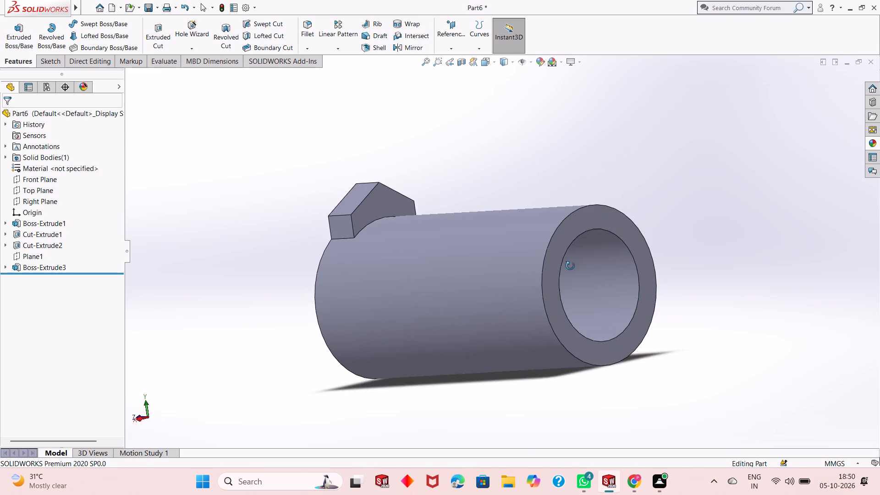
pyautogui.moveTo(570, 266); pyautogui.dragTo(568, 279, button='middle')
pyautogui.click(386, 198)
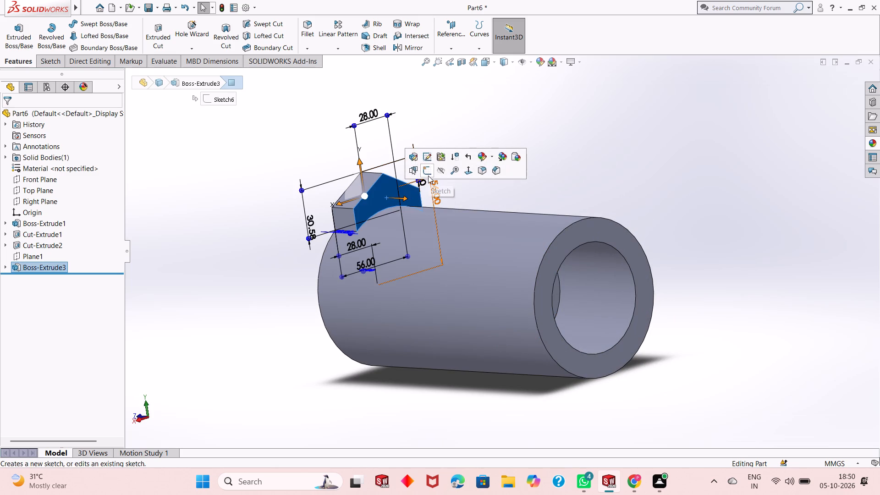
pyautogui.click(428, 176)
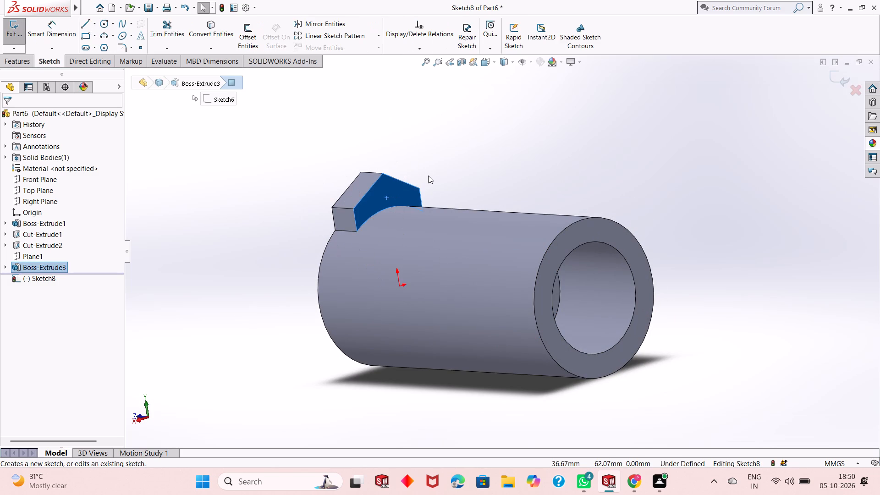
pyautogui.hotkey('ctrl', '8')
pyautogui.scroll(2, 520, 301)
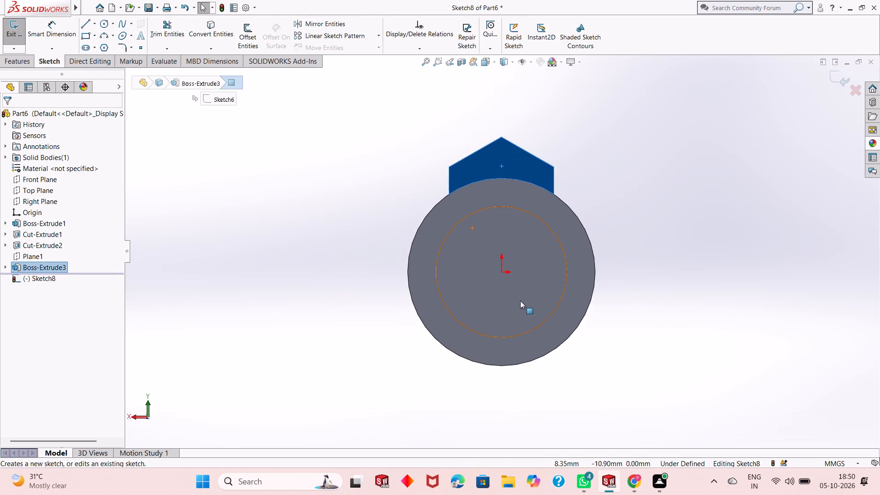
pyautogui.scroll(-1, 539, 121)
pyautogui.scroll(1, 503, 241)
pyautogui.press('Escape')
pyautogui.scroll(-1, 495, 175)
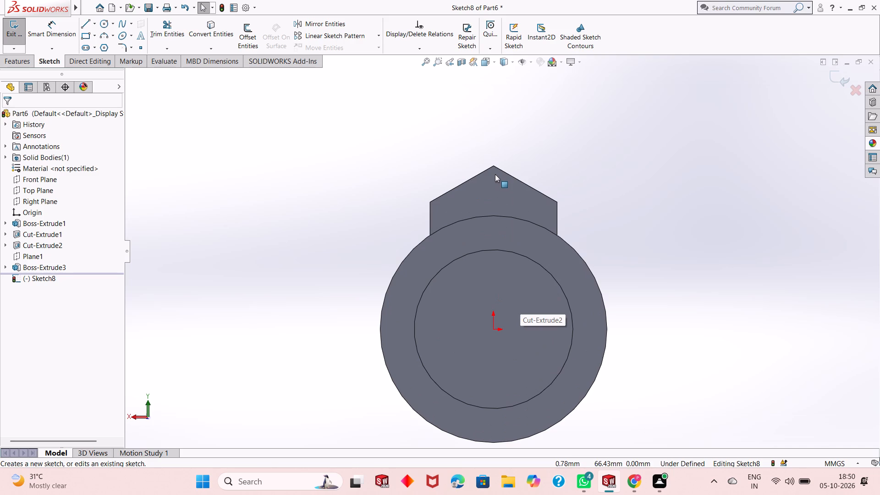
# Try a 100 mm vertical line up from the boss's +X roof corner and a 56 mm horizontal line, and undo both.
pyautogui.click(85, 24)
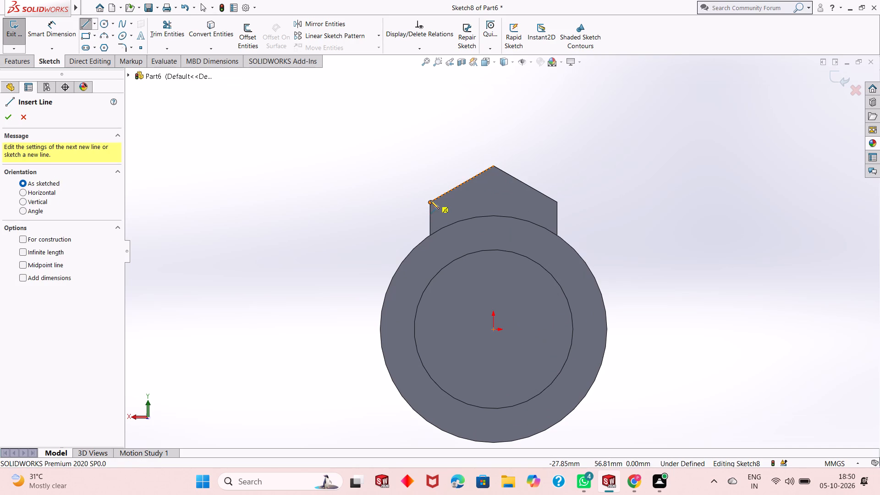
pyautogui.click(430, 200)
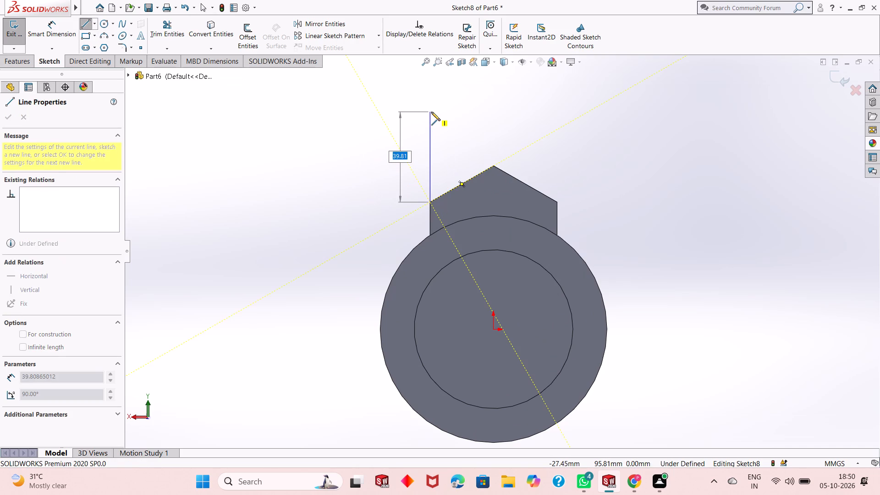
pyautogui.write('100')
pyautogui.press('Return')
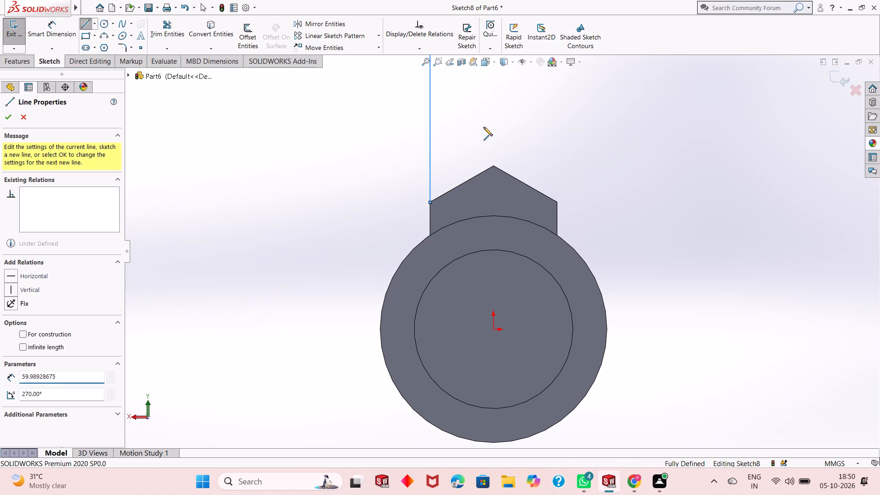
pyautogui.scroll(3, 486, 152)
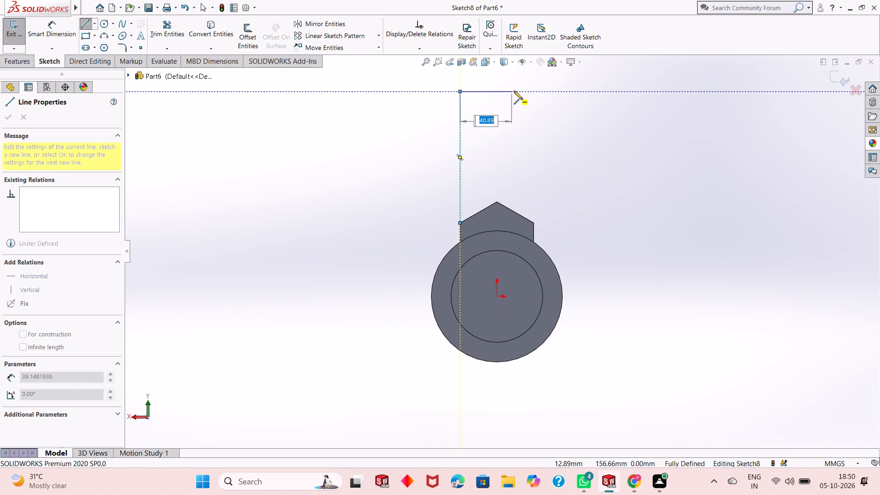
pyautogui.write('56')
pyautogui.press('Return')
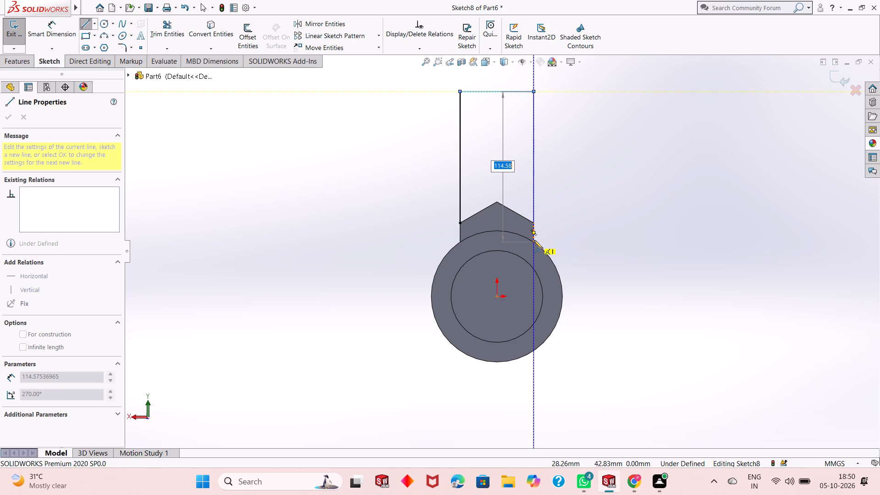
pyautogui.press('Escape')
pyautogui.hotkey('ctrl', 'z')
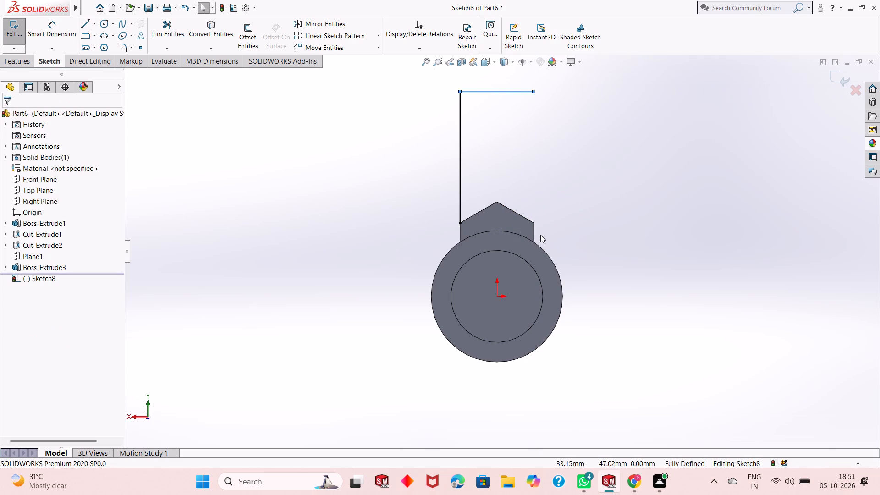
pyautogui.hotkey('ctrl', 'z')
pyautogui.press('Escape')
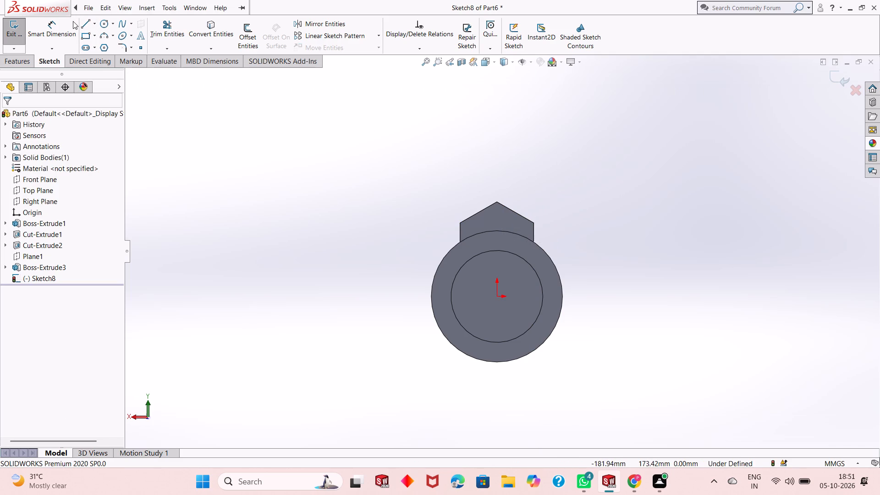
# Sketch lines from the boss's lower +X corner to its roof corner, 100 mm further up, 56 mm across, and down to the lower -X corner.
pyautogui.click(84, 23)
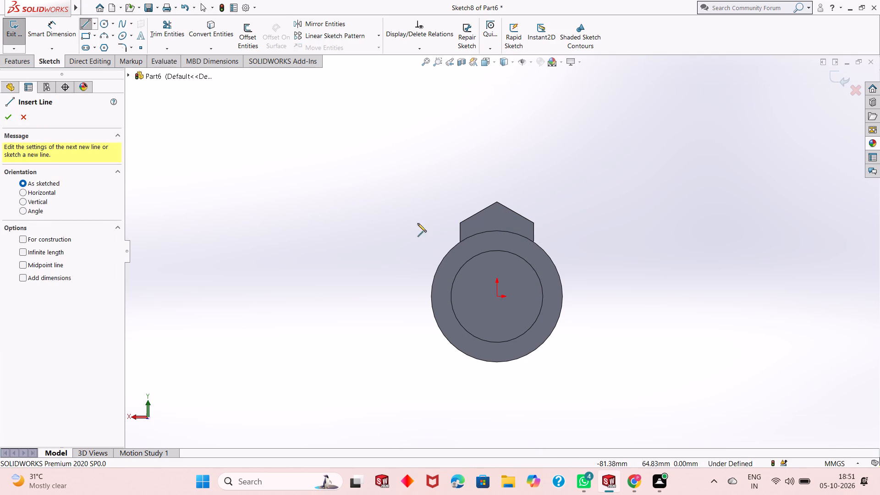
pyautogui.click(460, 242)
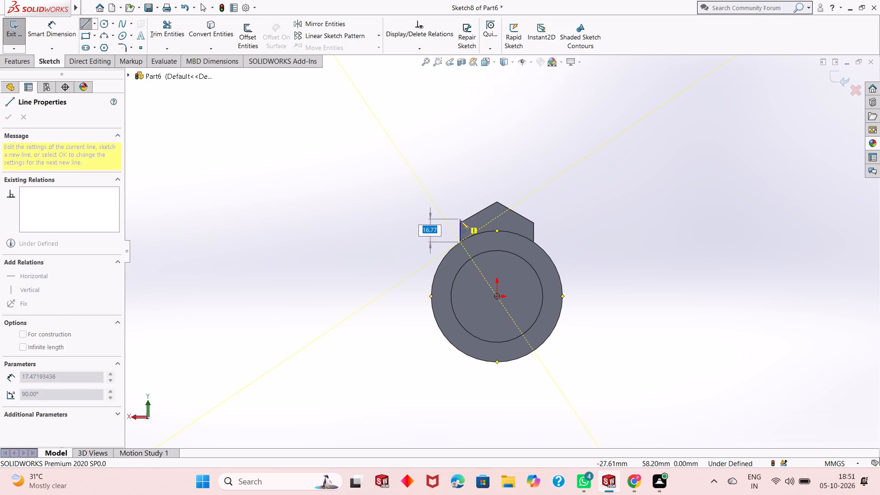
pyautogui.click(461, 222)
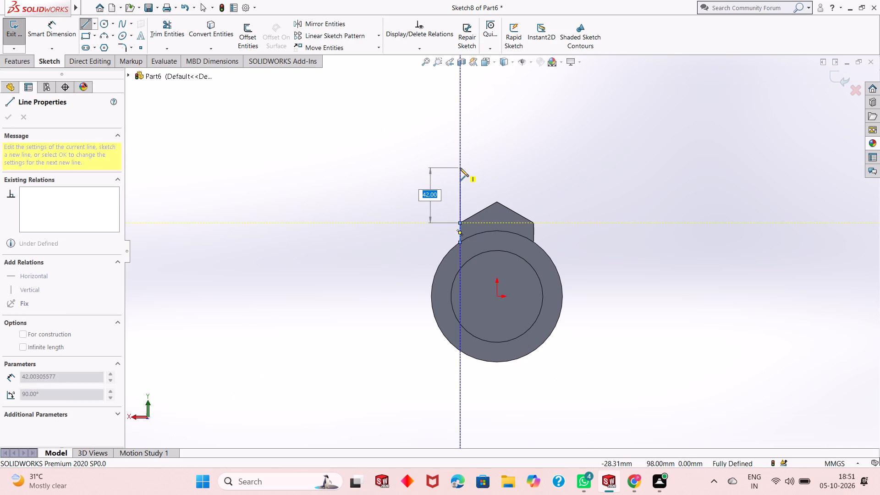
pyautogui.write('100')
pyautogui.press('Return')
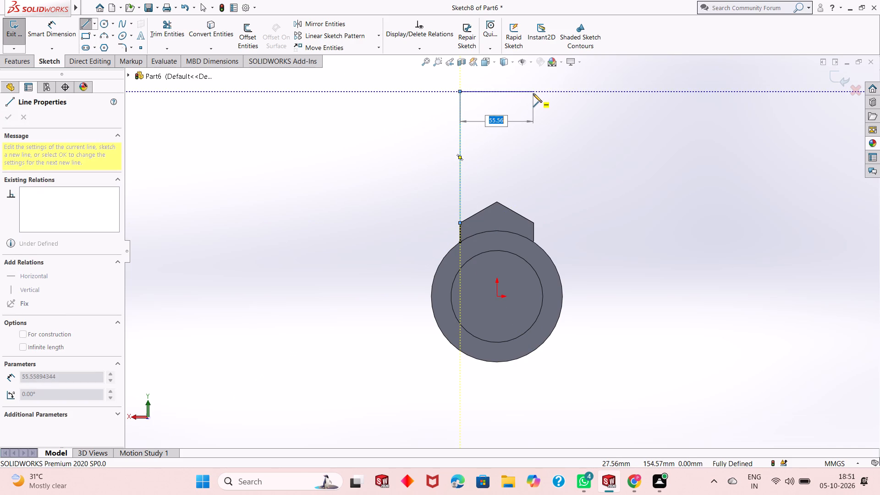
pyautogui.write('56')
pyautogui.press('Return')
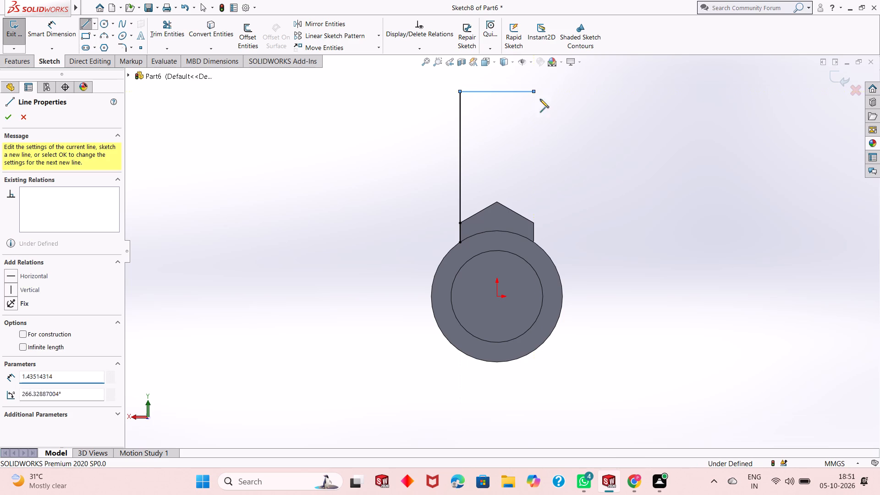
pyautogui.click(533, 241)
pyautogui.press('Escape')
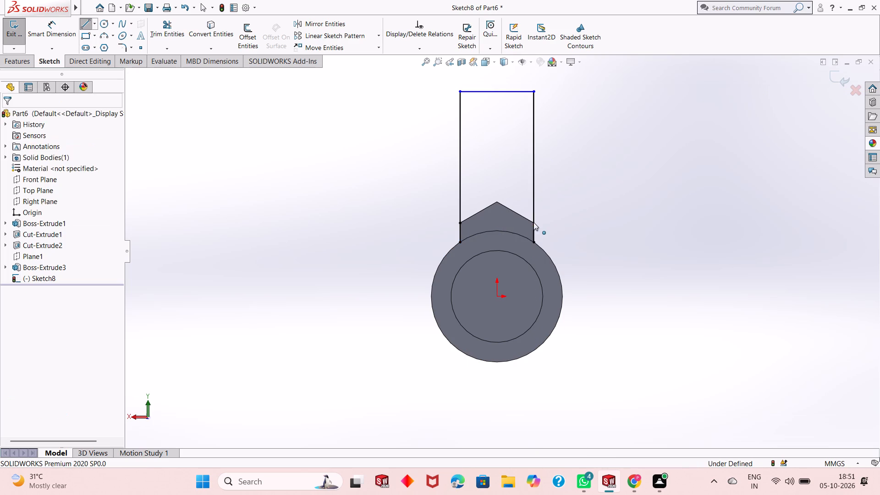
pyautogui.press('Escape')
# Close the tall profile's bottom with a three-point arc of about 50 mm radius between its lower corners, following the cylinder's outer circle.
pyautogui.scroll(-3, 507, 215)
pyautogui.moveTo(495, 242); pyautogui.dragTo(510, 236, button='middle')
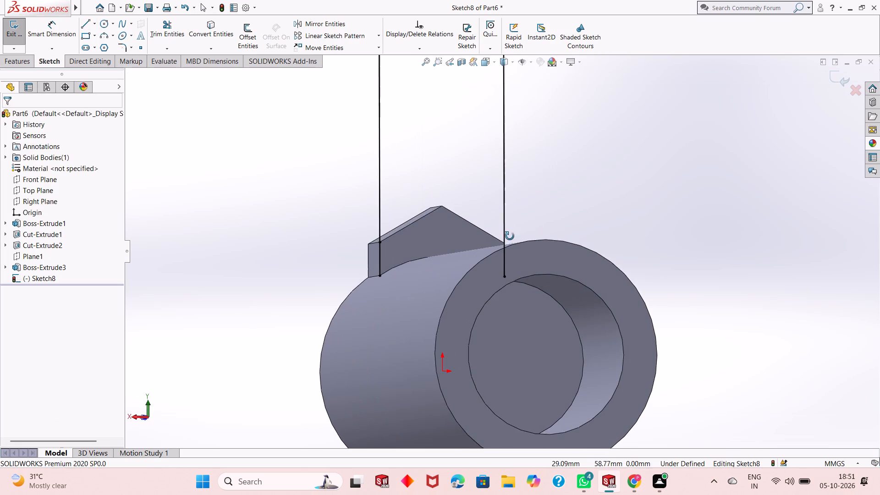
pyautogui.moveTo(510, 236); pyautogui.dragTo(477, 242, button='middle')
pyautogui.hotkey('ctrl', '8')
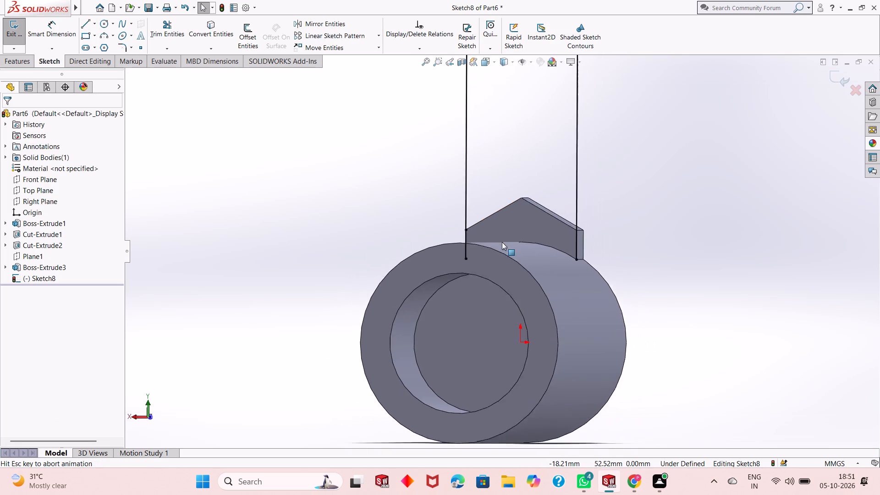
pyautogui.scroll(-3, 524, 242)
pyautogui.press('Escape')
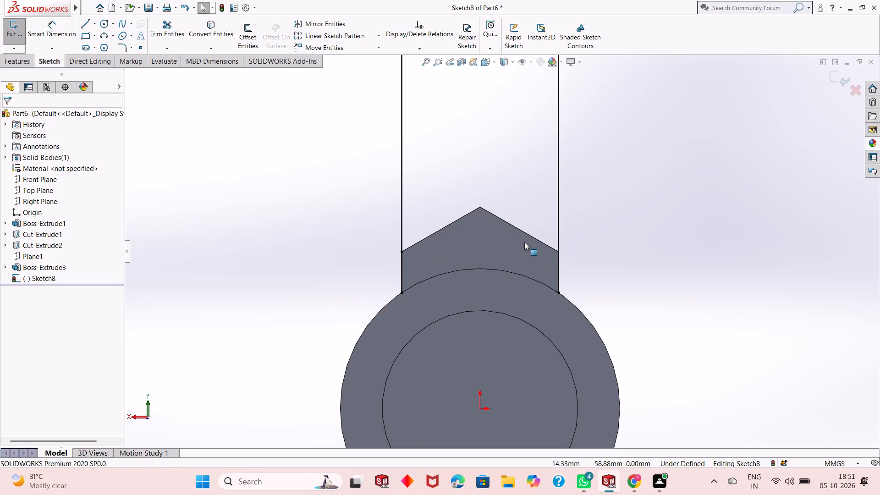
pyautogui.click(104, 36)
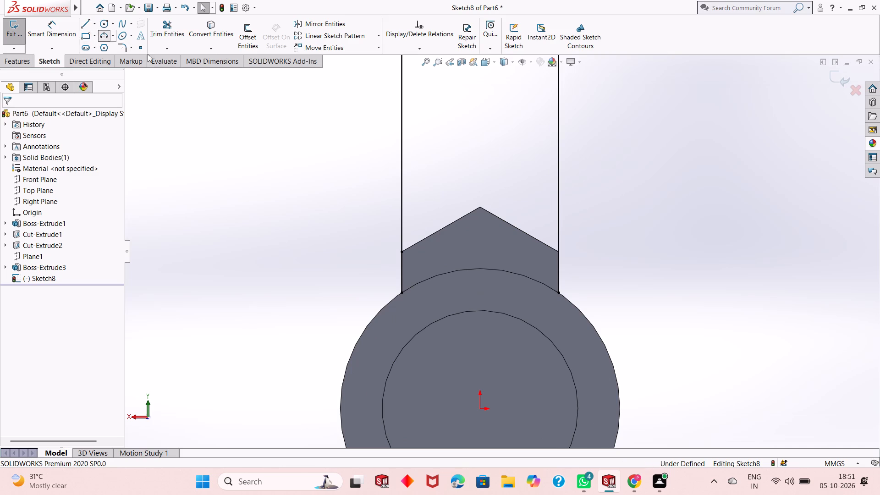
pyautogui.click(404, 292)
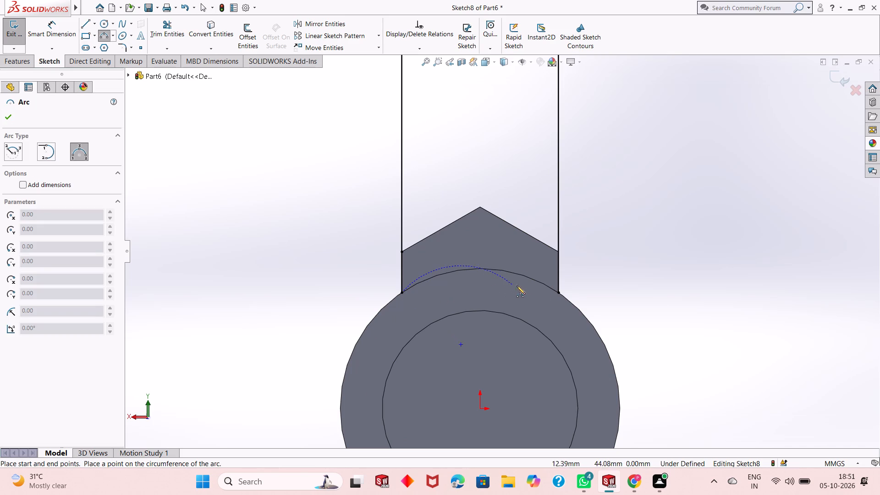
pyautogui.click(559, 293)
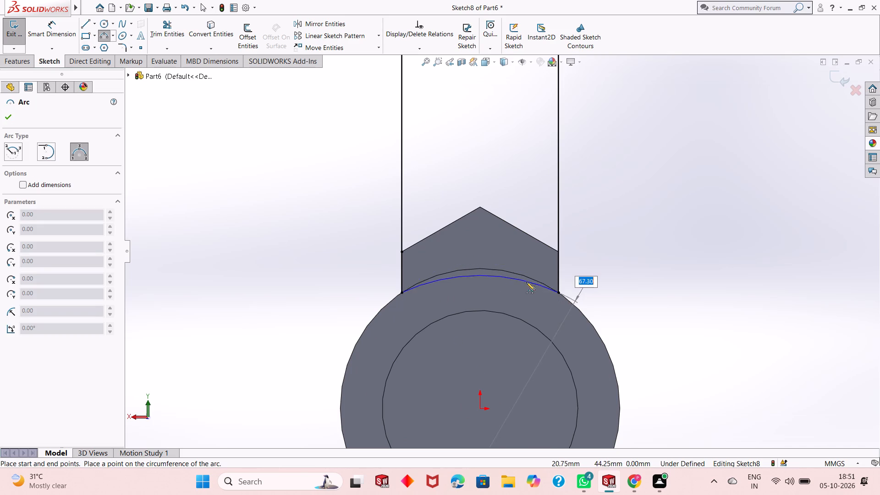
pyautogui.click(514, 274)
pyautogui.press('Escape')
pyautogui.press('Escape')
pyautogui.press('Escape')
pyautogui.press('Escape')
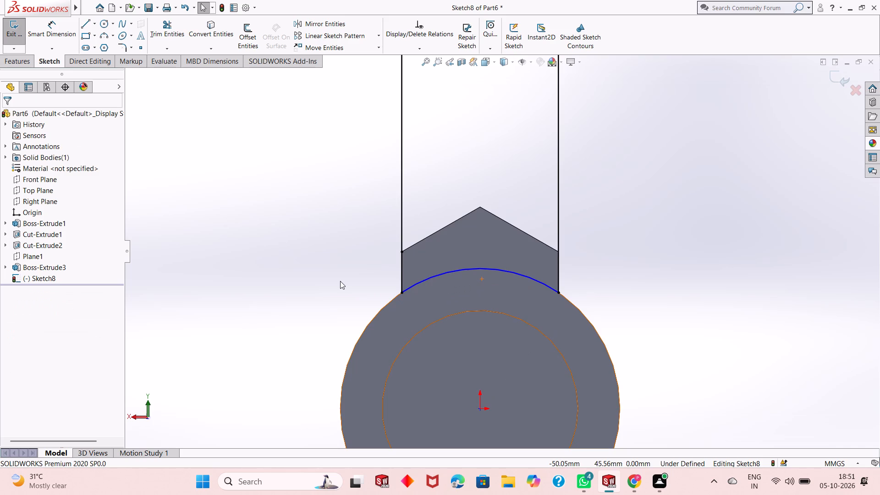
# Dimension the profile's bottom arc with a 50 mm radius.
pyautogui.middleClick(340, 281)
pyautogui.click(66, 37)
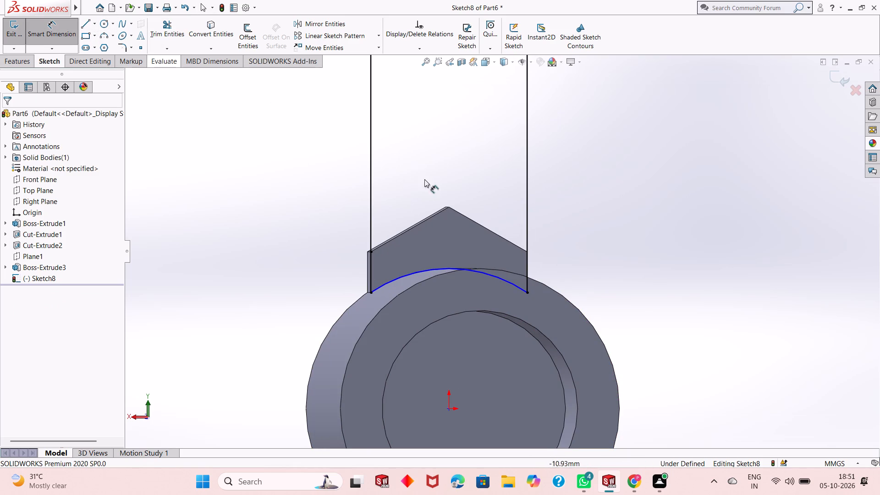
pyautogui.click(411, 274)
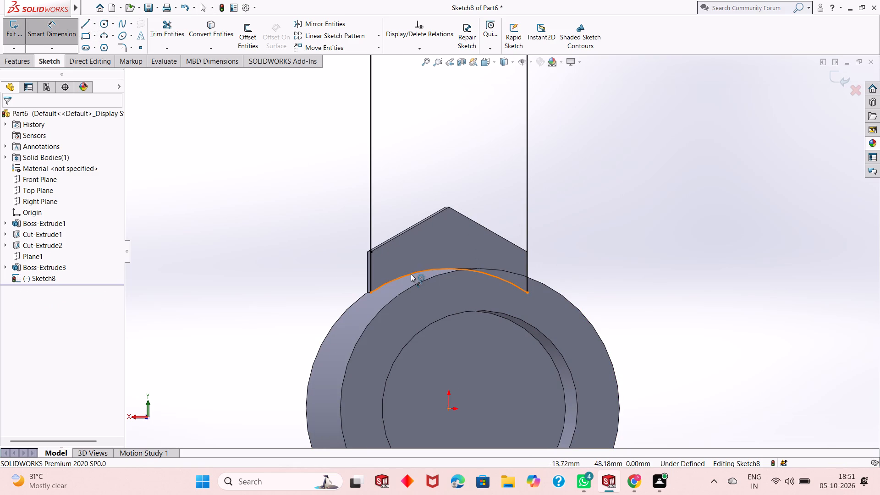
pyautogui.click(496, 197)
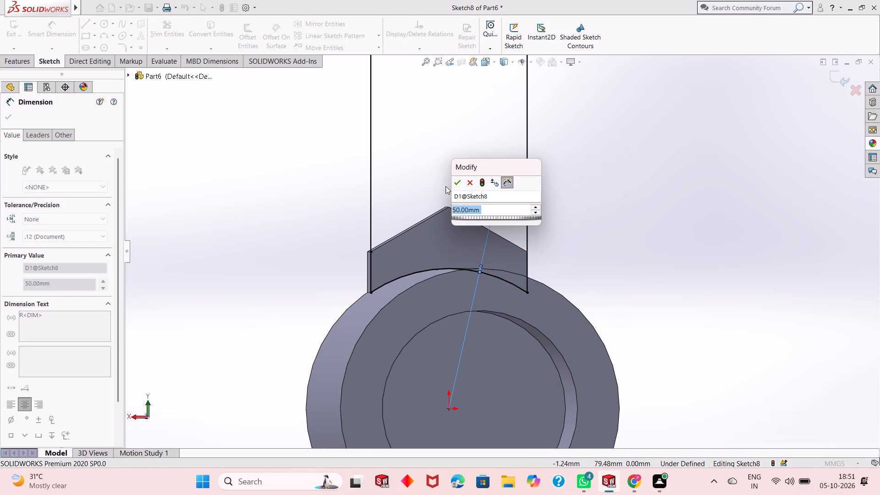
pyautogui.click(456, 182)
pyautogui.rightClick(603, 222)
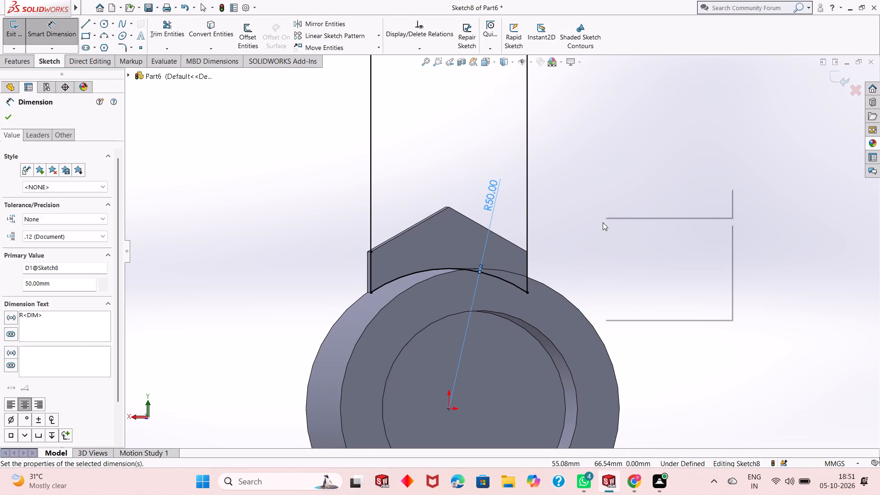
pyautogui.click(639, 252)
# Examine the closed profile's position relative to the boss and cylinder from several sides.
pyautogui.scroll(1, 571, 280)
pyautogui.moveTo(571, 264); pyautogui.dragTo(552, 272, button='middle')
pyautogui.scroll(1, 552, 272)
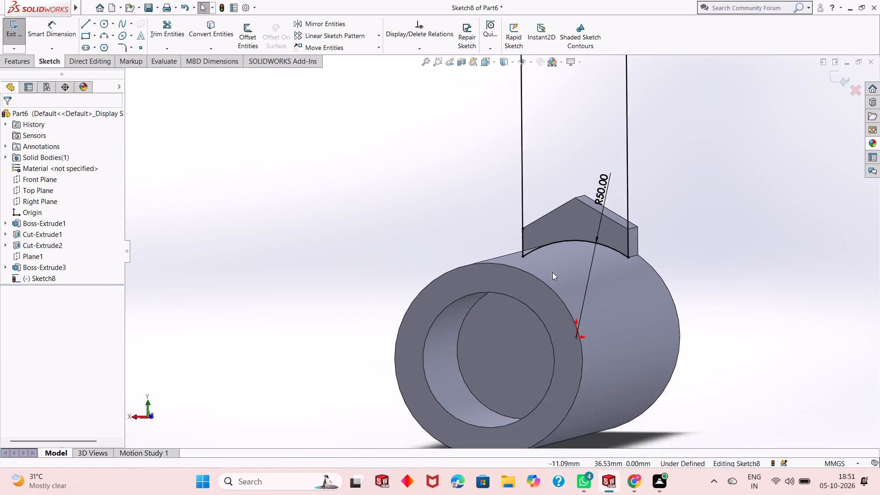
pyautogui.scroll(1, 552, 272)
pyautogui.moveTo(589, 257); pyautogui.dragTo(596, 246, button='middle')
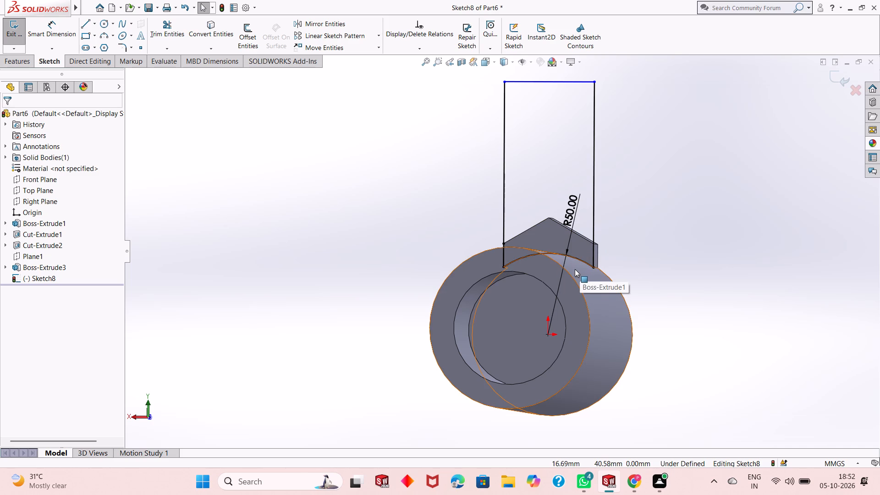
pyautogui.scroll(2, 575, 269)
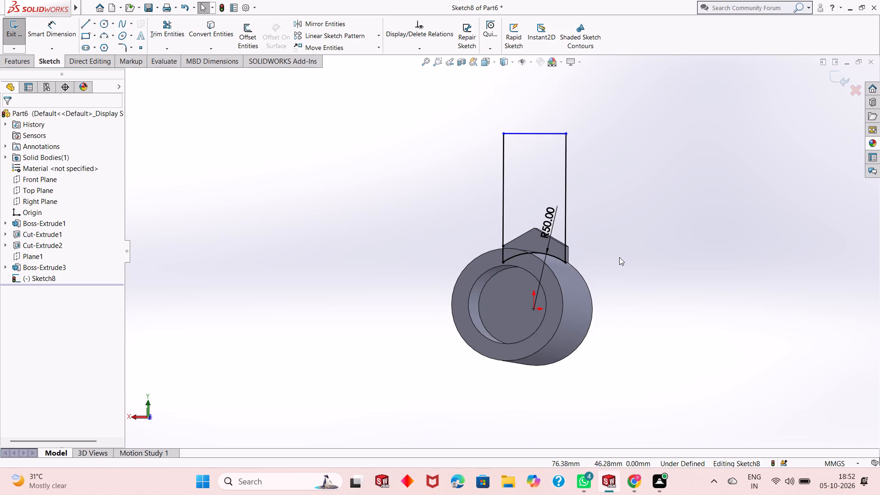
pyautogui.scroll(-1, 619, 257)
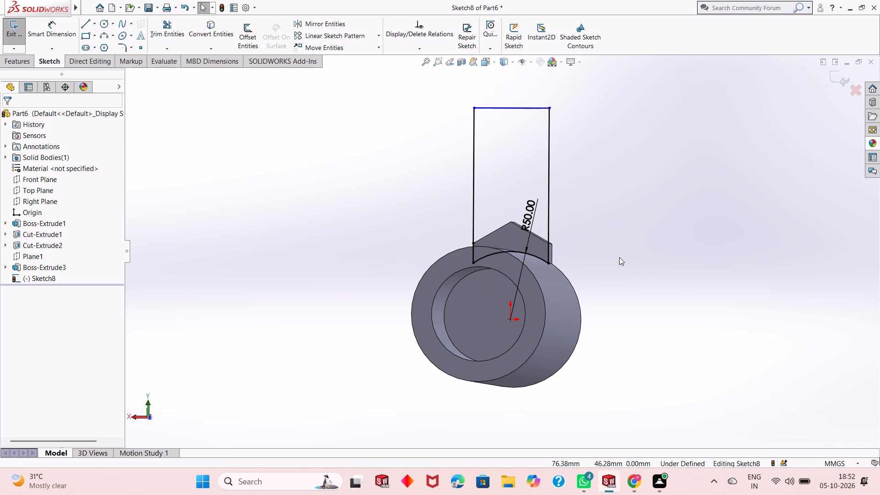
pyautogui.scroll(1, 619, 257)
pyautogui.moveTo(603, 251); pyautogui.dragTo(473, 299, button='middle')
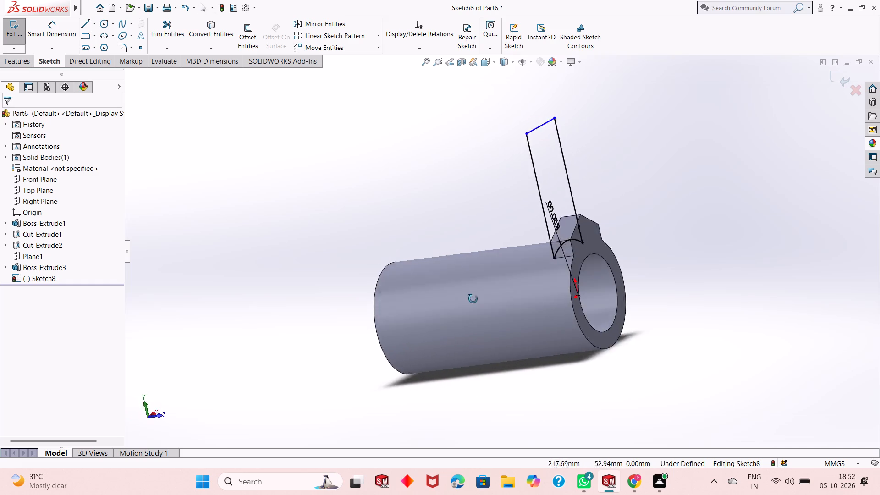
pyautogui.moveTo(473, 299); pyautogui.dragTo(318, 379, button='middle')
pyautogui.moveTo(433, 312); pyautogui.dragTo(456, 300, button='middle')
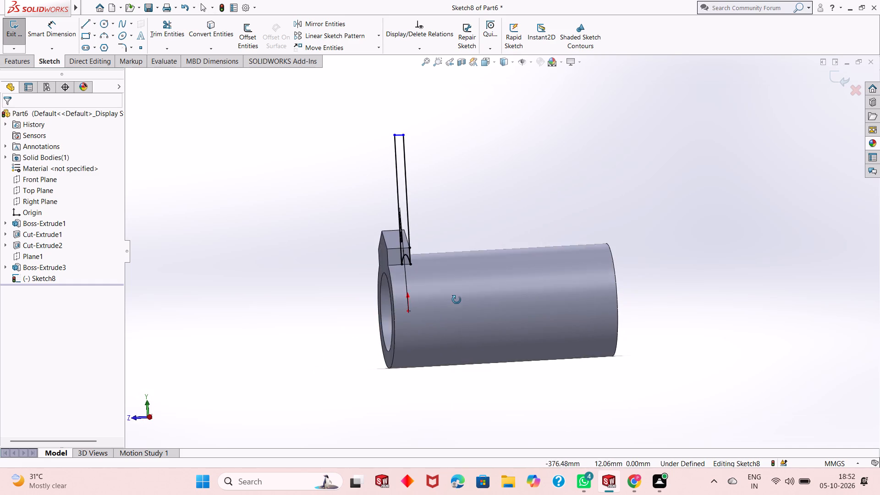
pyautogui.moveTo(456, 300); pyautogui.dragTo(432, 331, button='middle')
pyautogui.scroll(-4, 432, 250)
pyautogui.moveTo(472, 295); pyautogui.dragTo(483, 261, button='middle')
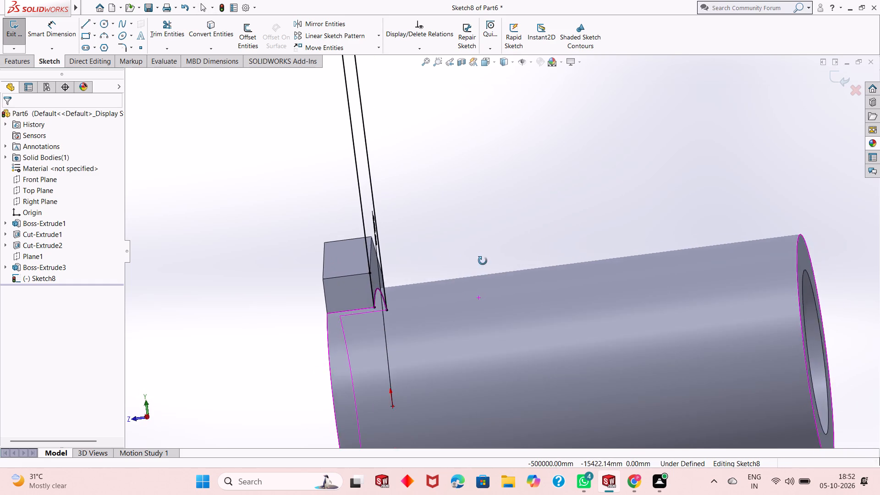
pyautogui.moveTo(483, 261); pyautogui.dragTo(483, 260, button='middle')
pyautogui.scroll(2, 478, 320)
pyautogui.moveTo(439, 247); pyautogui.dragTo(418, 250, button='middle')
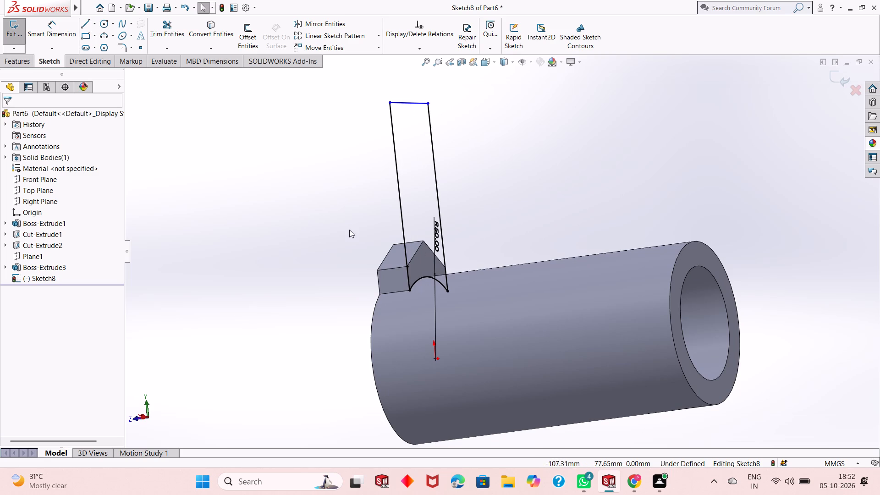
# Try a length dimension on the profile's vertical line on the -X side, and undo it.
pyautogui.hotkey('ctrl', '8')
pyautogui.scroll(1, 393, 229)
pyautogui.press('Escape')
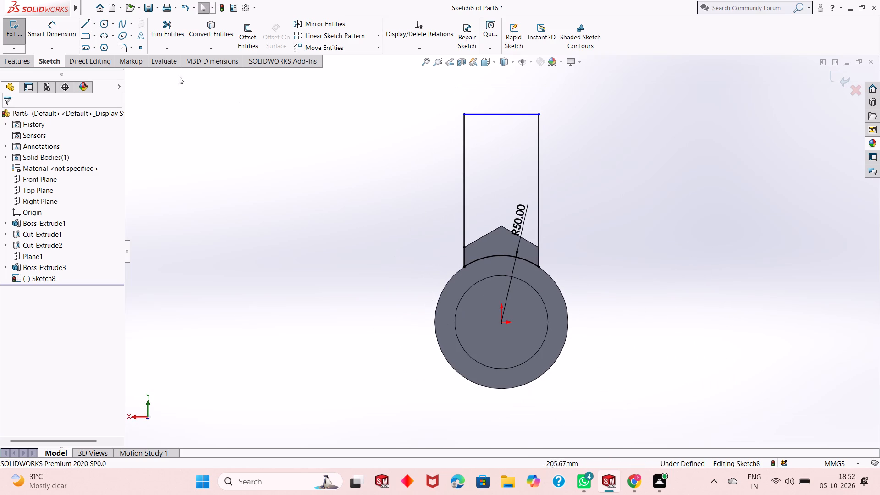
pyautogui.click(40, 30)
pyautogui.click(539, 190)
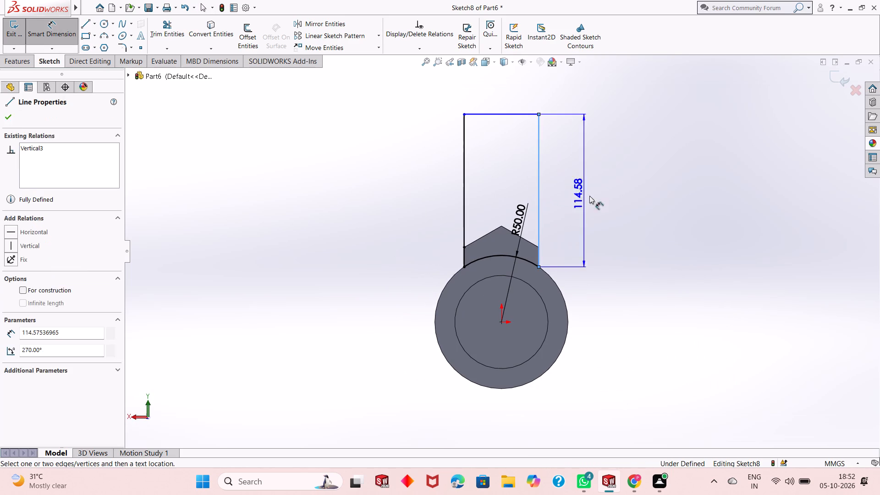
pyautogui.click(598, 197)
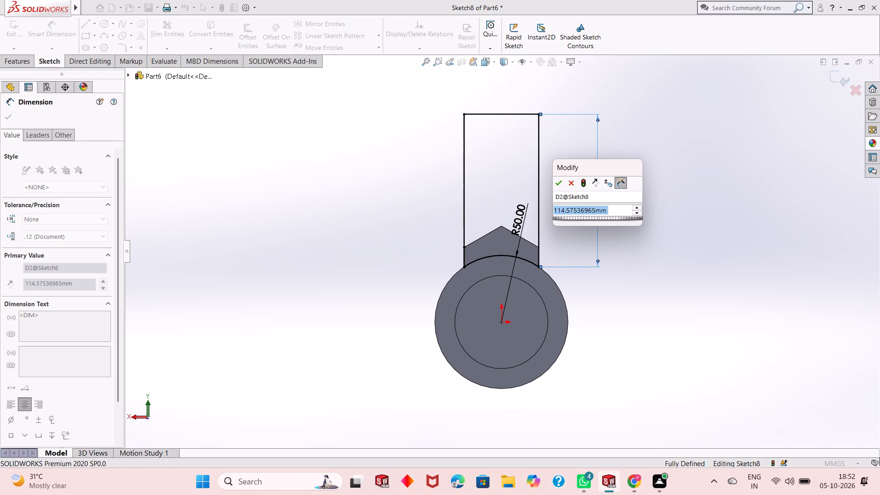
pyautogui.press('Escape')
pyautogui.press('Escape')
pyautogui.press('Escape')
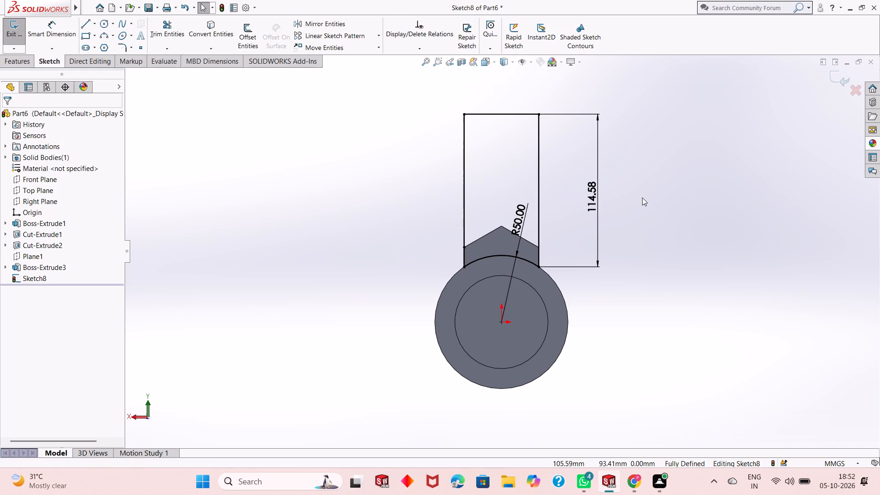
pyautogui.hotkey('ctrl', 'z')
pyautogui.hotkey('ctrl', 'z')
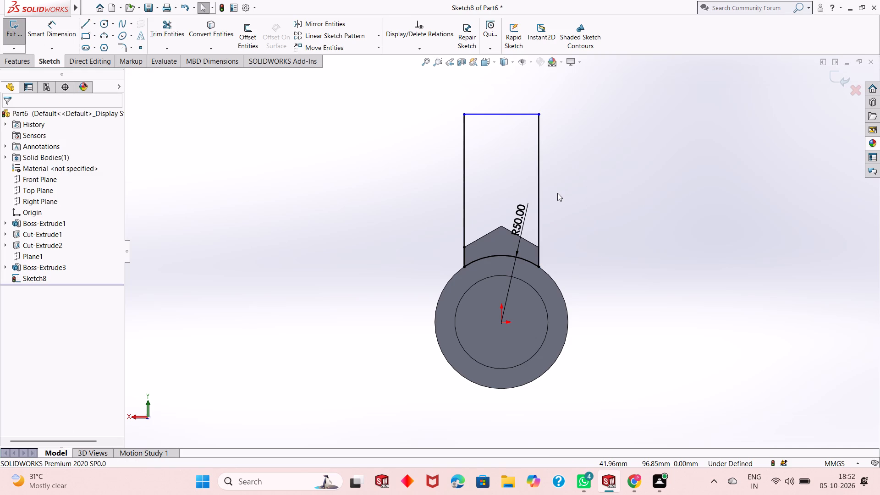
# Dimension the vertical distance from the origin to the profile's top line as 156 mm.
pyautogui.click(52, 33)
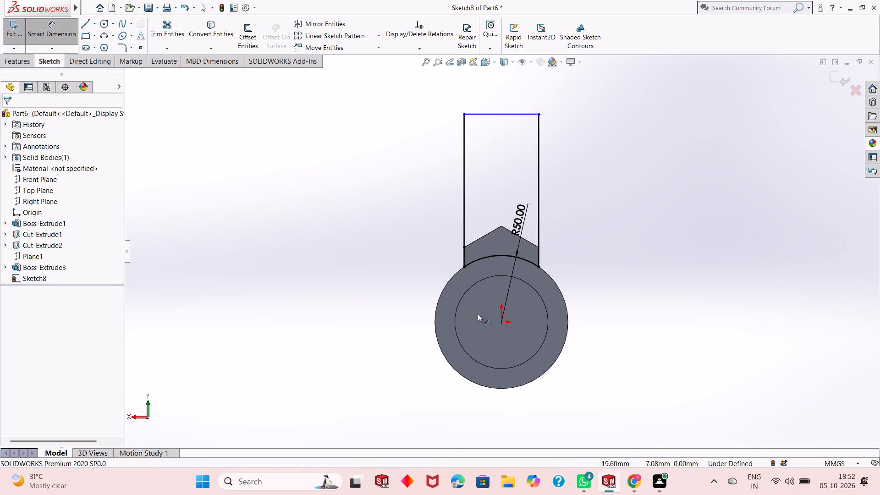
pyautogui.click(501, 322)
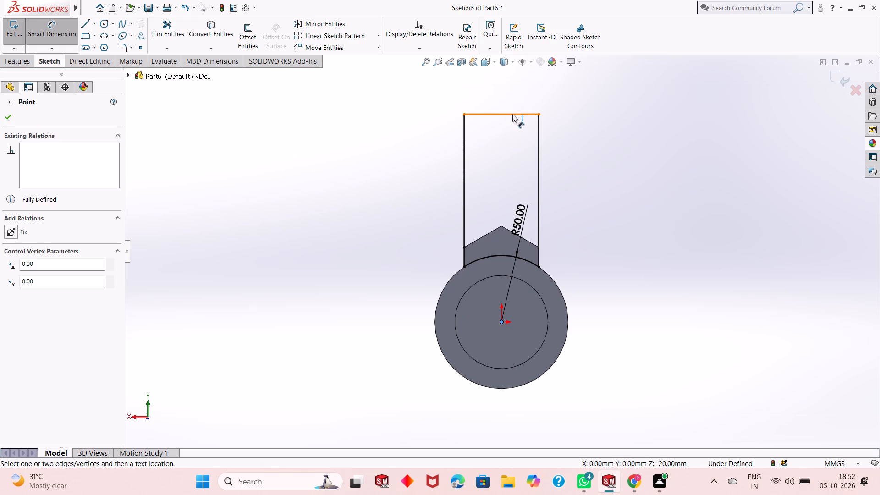
pyautogui.click(512, 114)
pyautogui.click(632, 135)
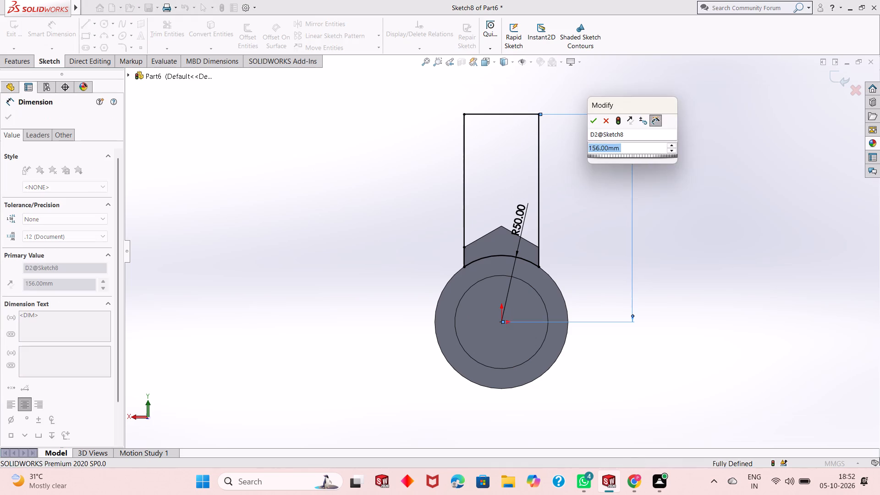
pyautogui.press('Return')
pyautogui.press('Escape')
pyautogui.press('Escape')
pyautogui.press('Escape')
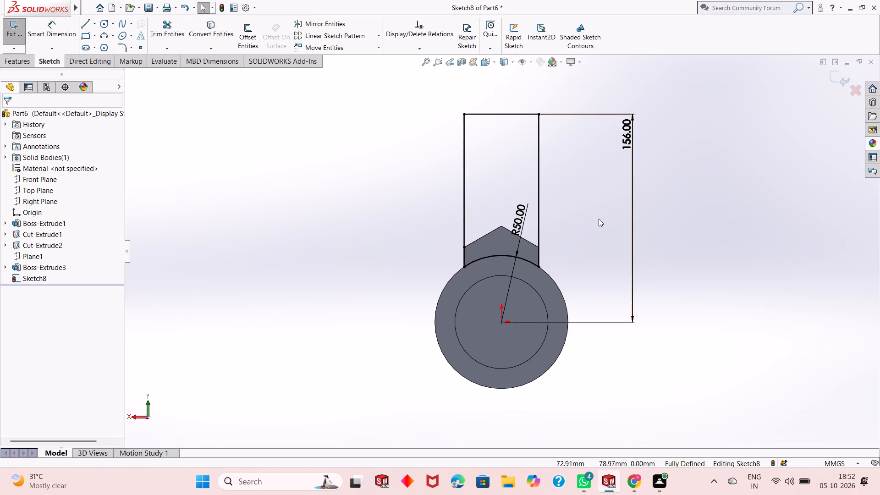
# Extrude the tall profile 20 mm blind from the boss's inner face along the cylinder, merged with the body.
pyautogui.moveTo(599, 219); pyautogui.dragTo(645, 218, button='middle')
pyautogui.scroll(1, 527, 234)
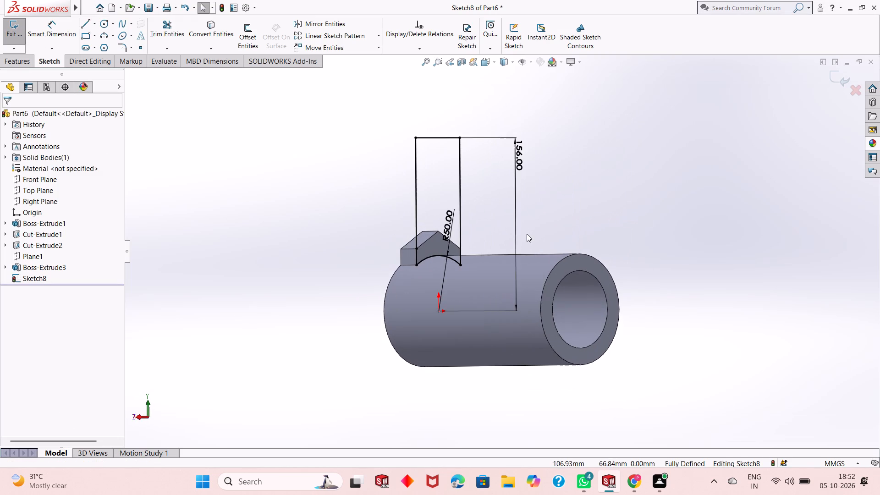
pyautogui.click(30, 64)
pyautogui.click(26, 40)
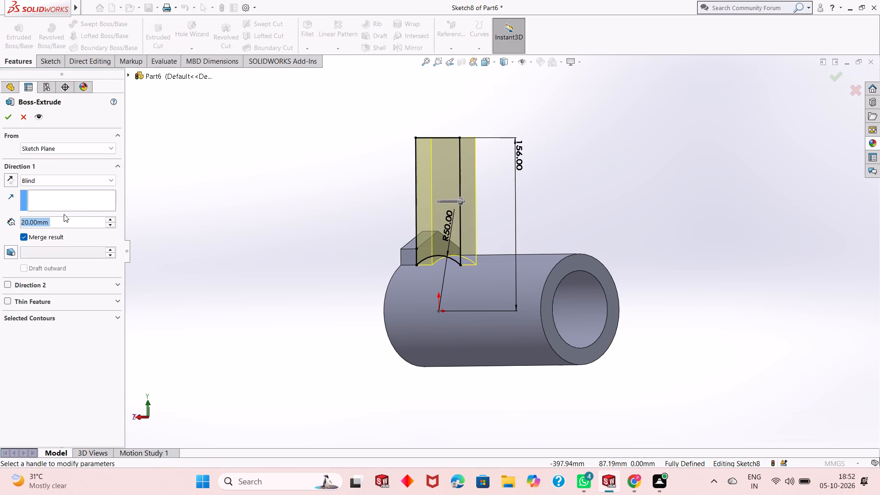
pyautogui.press('Return')
pyautogui.press('Escape')
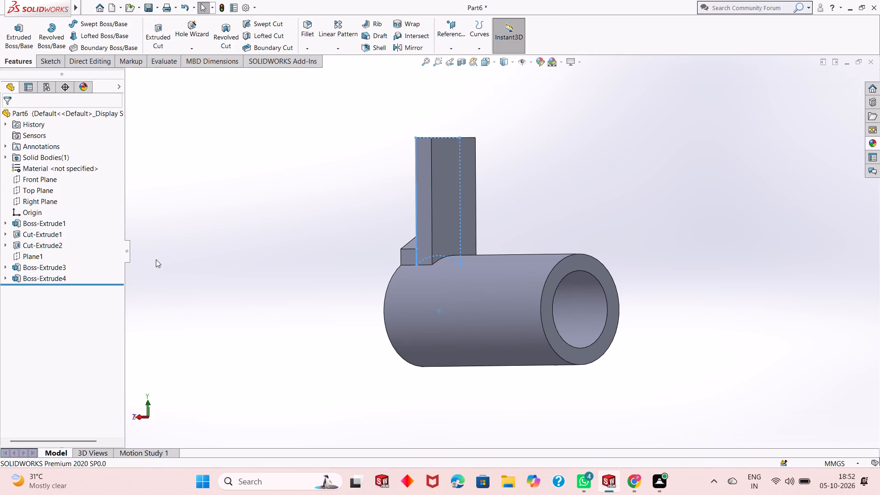
pyautogui.press('Escape')
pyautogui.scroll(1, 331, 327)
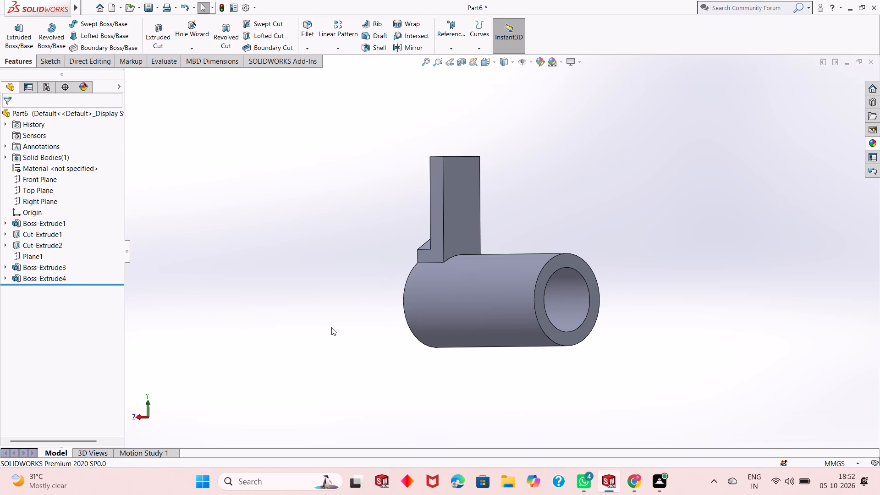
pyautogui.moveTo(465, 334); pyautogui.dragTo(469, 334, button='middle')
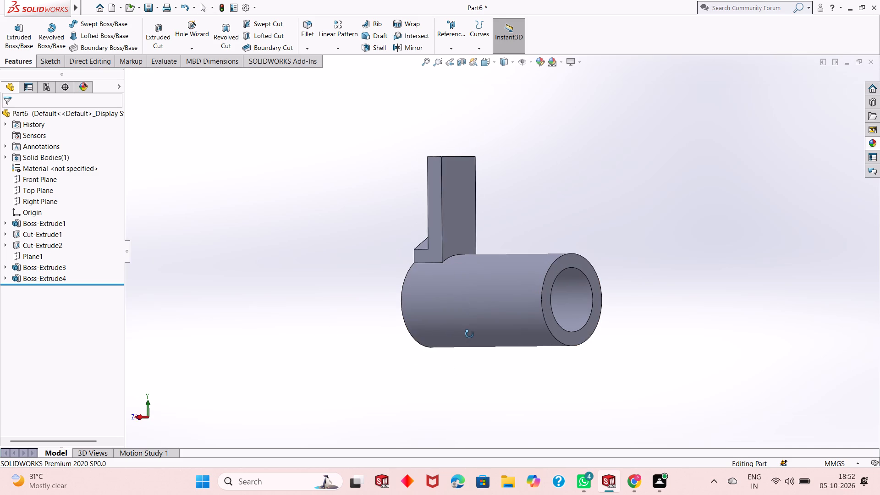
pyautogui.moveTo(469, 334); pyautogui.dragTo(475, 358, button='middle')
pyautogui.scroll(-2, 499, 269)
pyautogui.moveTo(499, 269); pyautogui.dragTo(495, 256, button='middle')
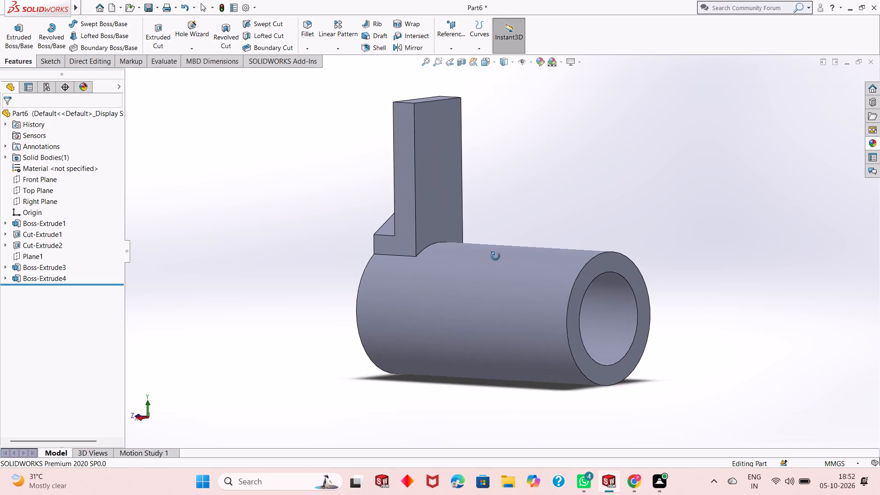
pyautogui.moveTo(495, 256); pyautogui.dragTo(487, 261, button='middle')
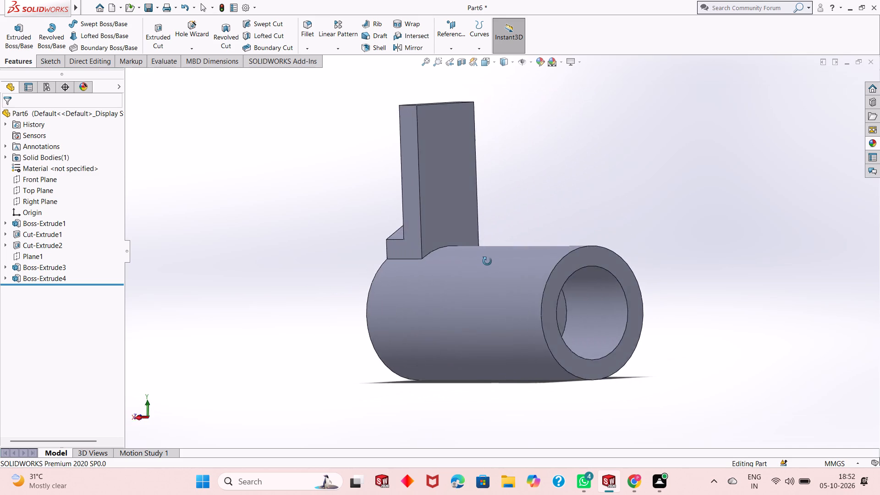
# Examine the tall block, the house-shaped boss and the bored cylinder from several sides.
pyautogui.moveTo(487, 261); pyautogui.dragTo(521, 257, button='middle')
pyautogui.scroll(3, 519, 277)
pyautogui.moveTo(521, 290); pyautogui.dragTo(462, 304, button='middle')
pyautogui.scroll(-1, 481, 281)
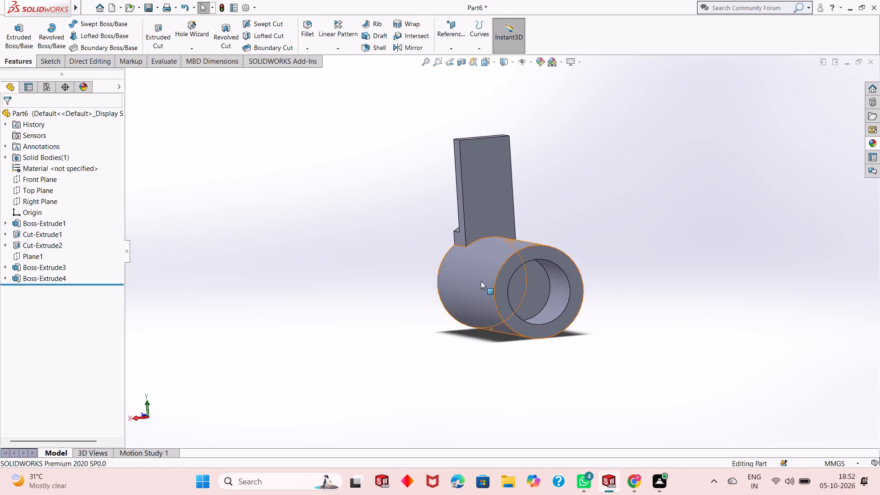
pyautogui.scroll(-1, 481, 281)
pyautogui.moveTo(491, 336); pyautogui.dragTo(499, 324, button='middle')
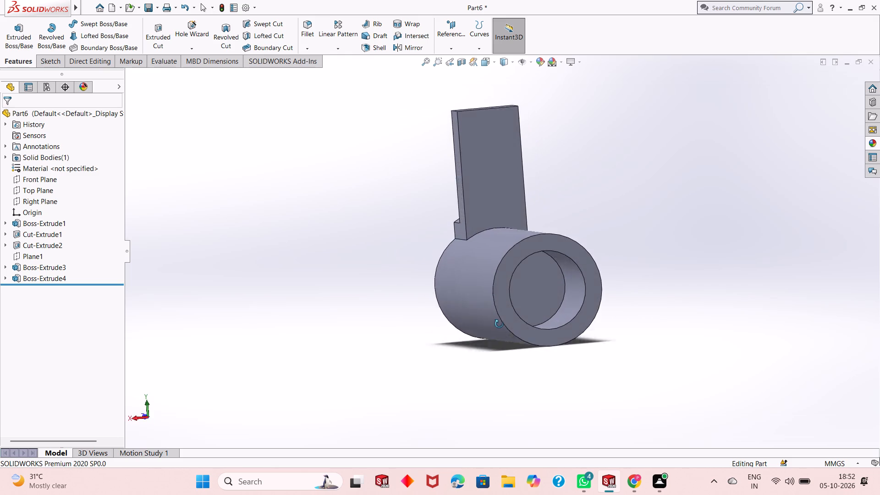
pyautogui.moveTo(499, 324); pyautogui.dragTo(526, 313, button='middle')
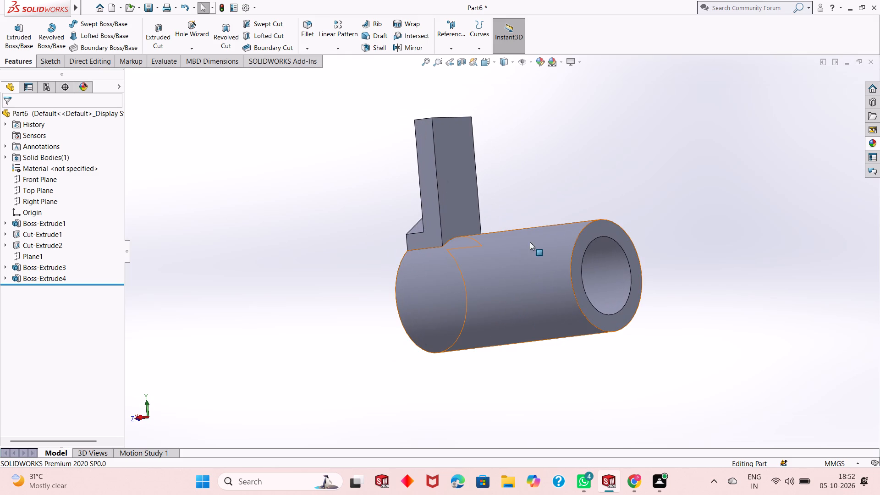
pyautogui.moveTo(518, 192); pyautogui.dragTo(551, 183, button='middle')
pyautogui.moveTo(490, 208); pyautogui.dragTo(492, 214, button='middle')
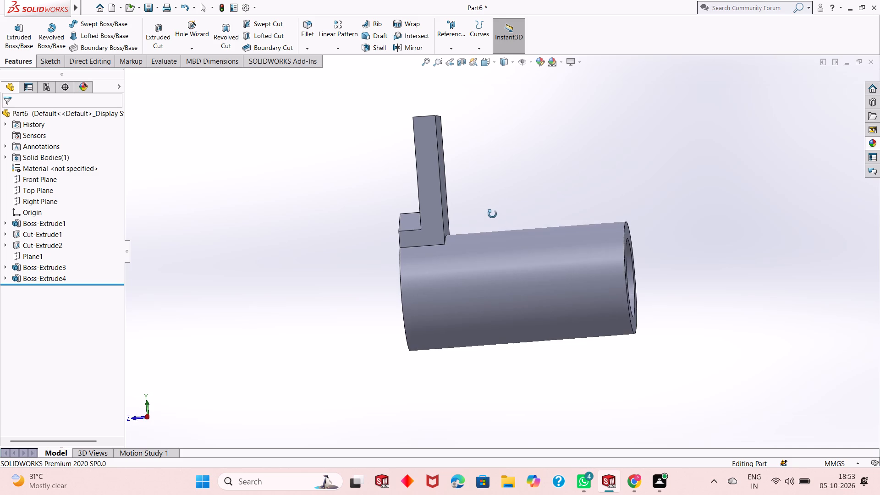
pyautogui.moveTo(492, 214); pyautogui.dragTo(519, 225, button='middle')
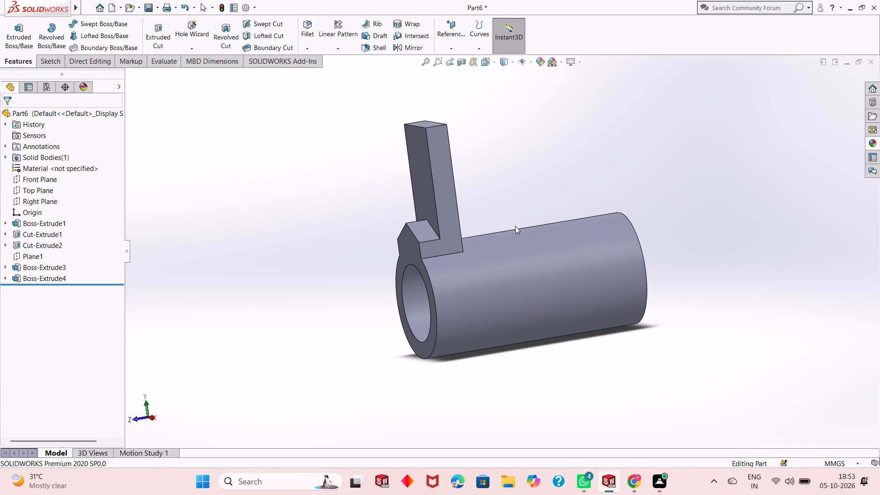
pyautogui.moveTo(514, 224); pyautogui.dragTo(478, 254, button='middle')
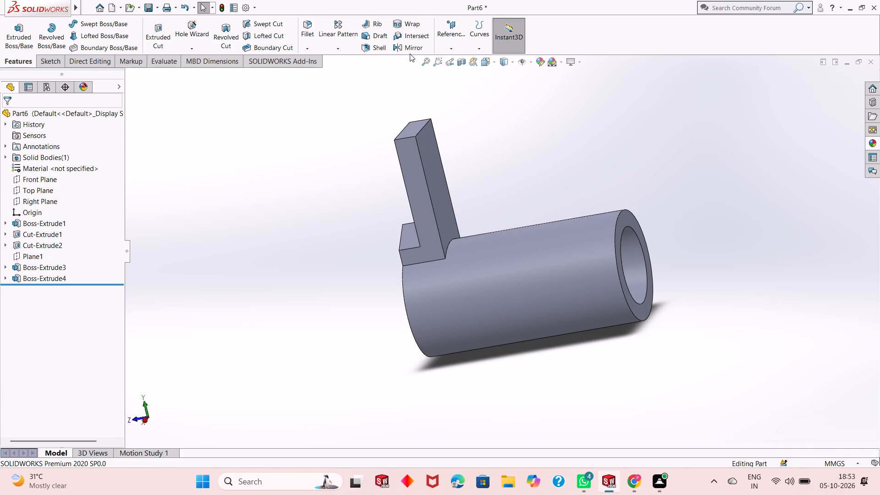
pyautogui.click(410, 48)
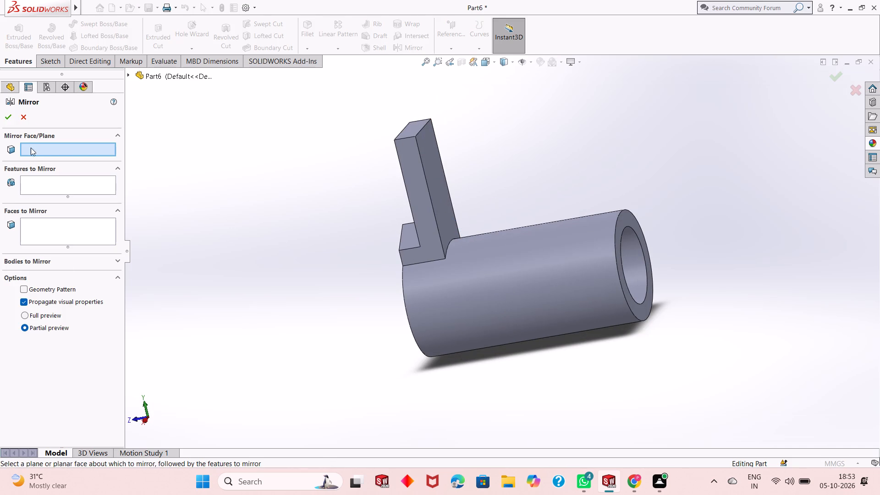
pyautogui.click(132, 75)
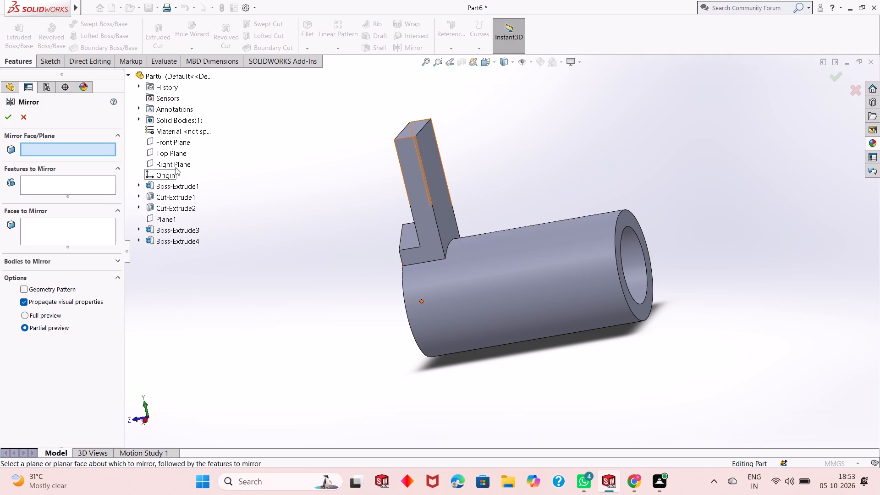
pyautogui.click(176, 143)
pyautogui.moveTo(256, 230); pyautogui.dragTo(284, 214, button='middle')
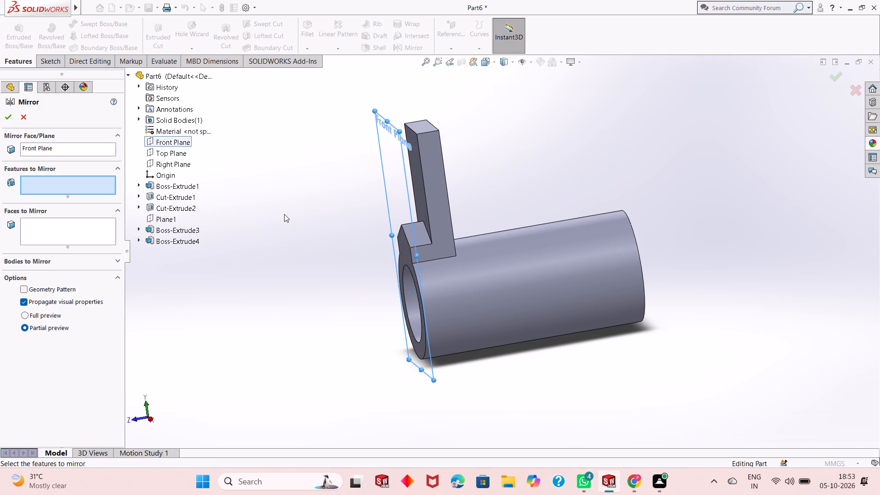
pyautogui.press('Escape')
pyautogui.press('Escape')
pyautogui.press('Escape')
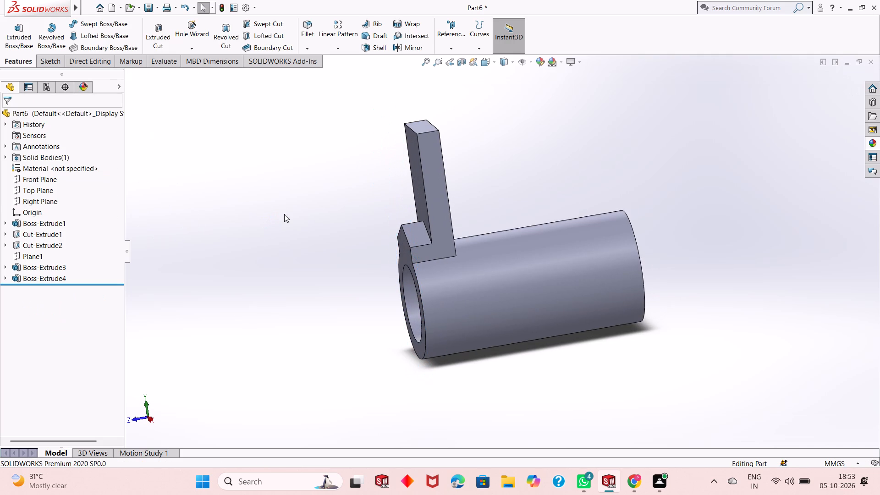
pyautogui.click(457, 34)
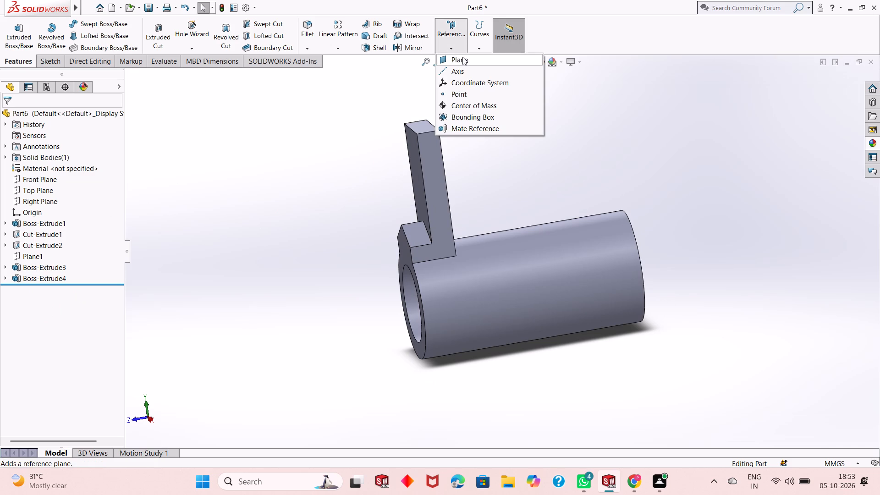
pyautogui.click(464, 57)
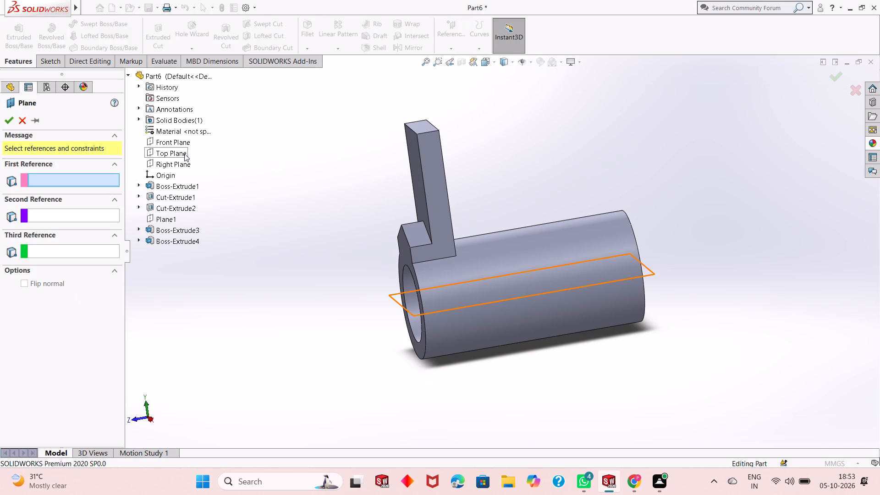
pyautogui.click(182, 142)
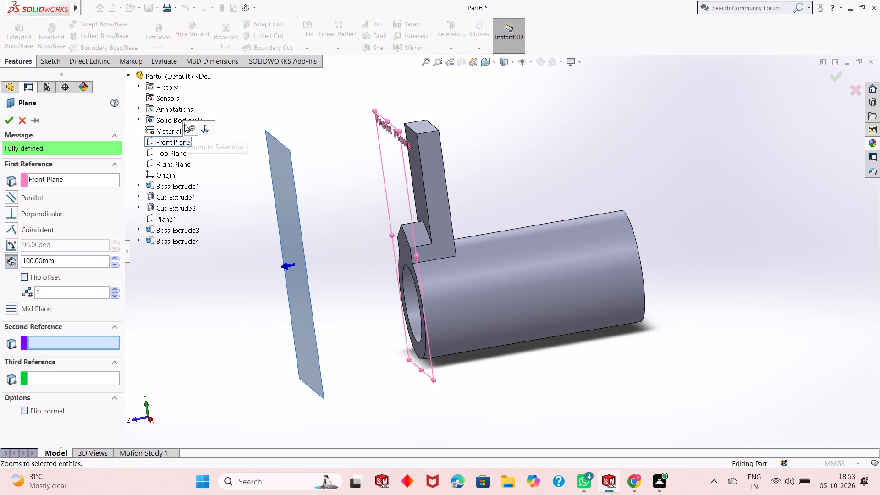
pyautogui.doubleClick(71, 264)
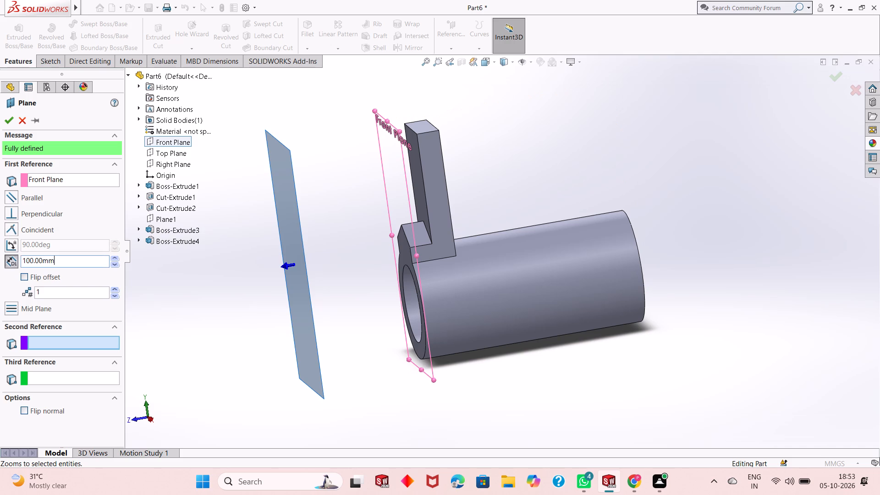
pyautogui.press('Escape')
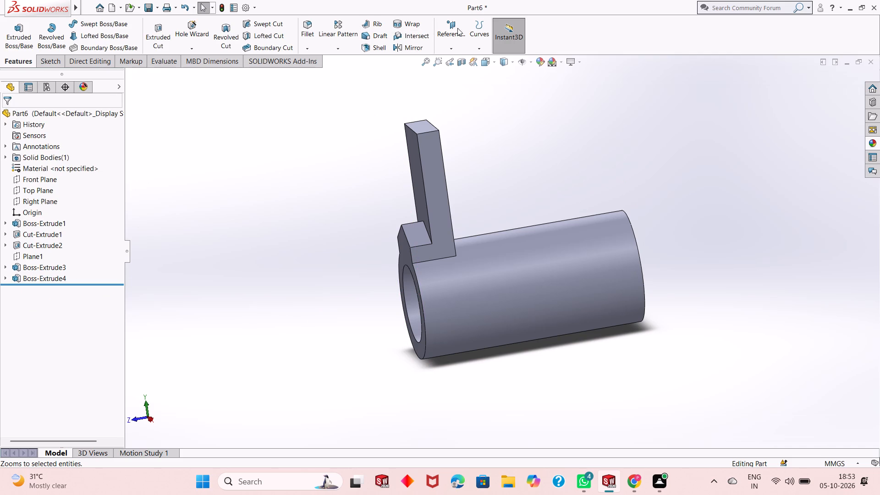
# Create a reference plane offset 100 mm from the Front Plane, flipped so it cuts through the cylinder's mid-length.
pyautogui.click(456, 28)
pyautogui.click(461, 61)
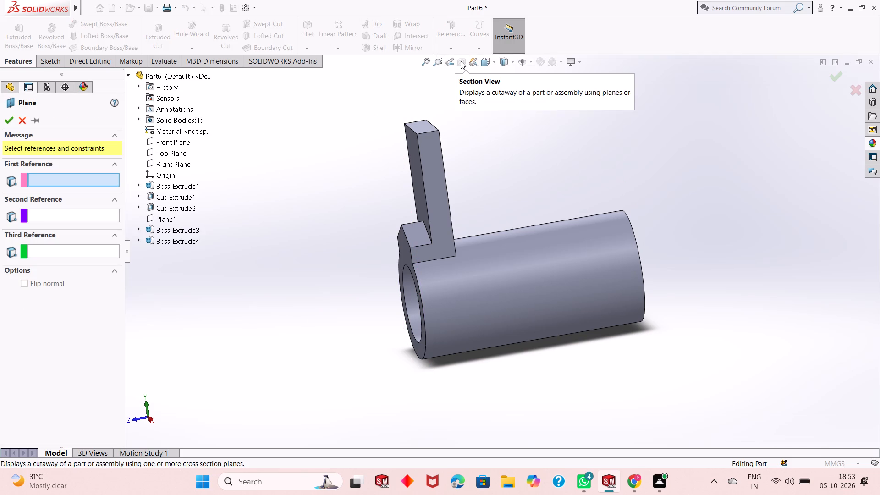
pyautogui.click(172, 143)
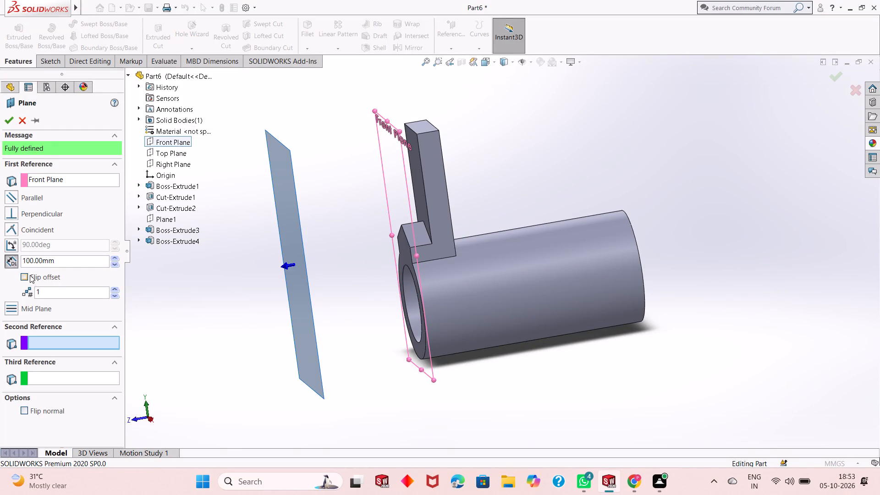
pyautogui.click(29, 276)
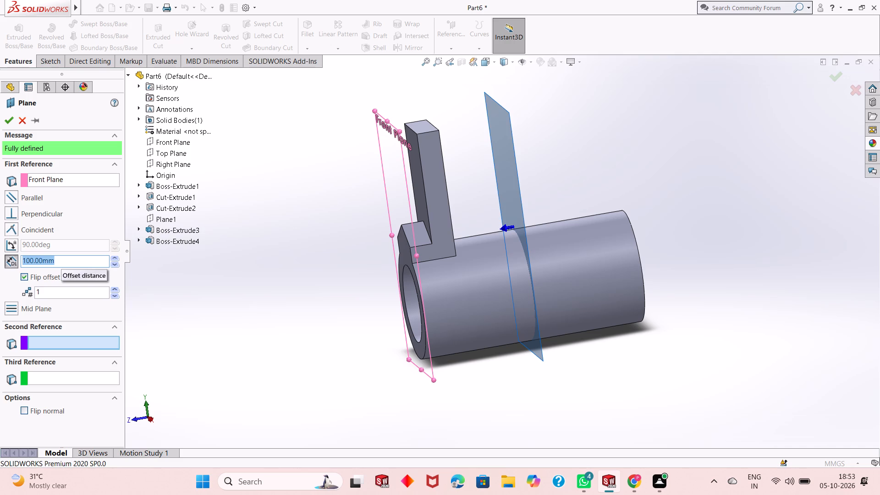
pyautogui.press('Return')
pyautogui.press('Escape')
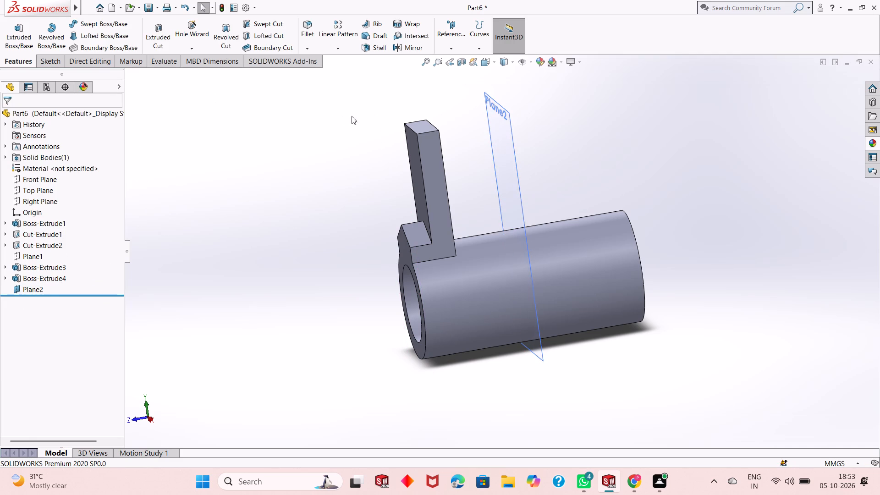
# Mirror the boss, tall block and cylinder extrusions (Boss-Extrude3, Boss-Extrude4, Boss-Extrude1) about Plane2.
pyautogui.click(415, 43)
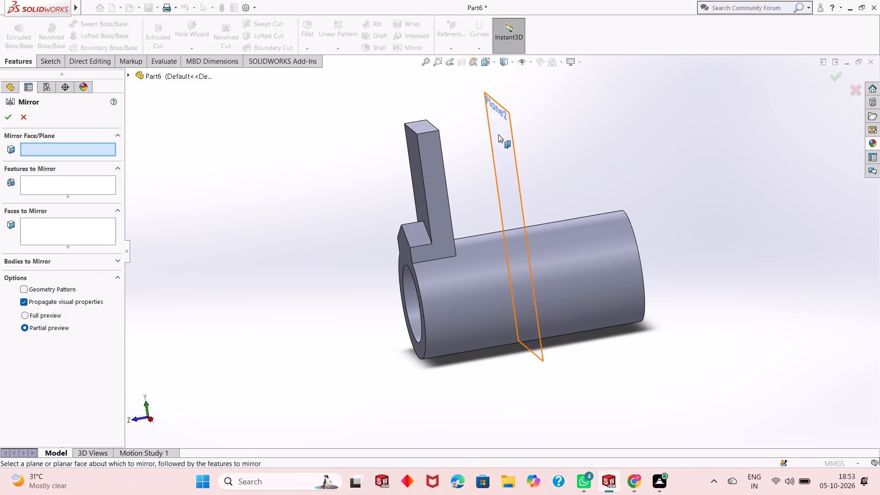
pyautogui.click(498, 134)
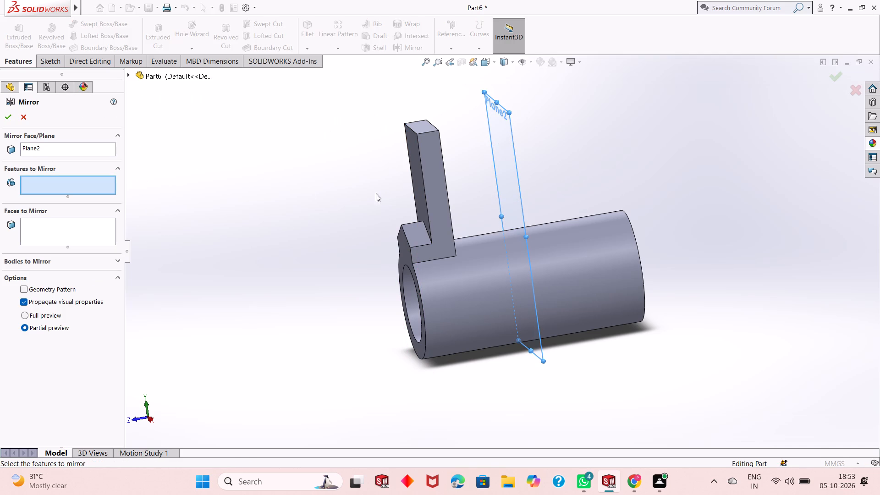
pyautogui.click(435, 185)
pyautogui.click(422, 187)
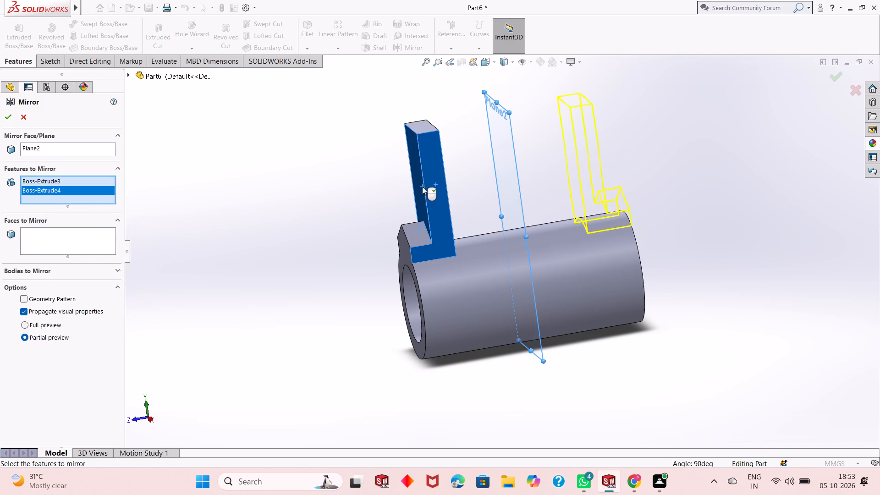
pyautogui.moveTo(657, 207); pyautogui.dragTo(593, 247, button='middle')
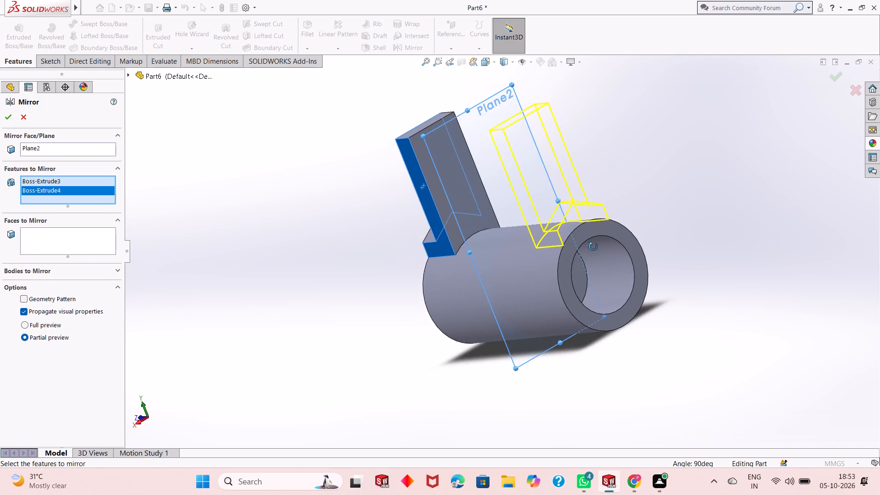
pyautogui.moveTo(593, 247); pyautogui.dragTo(665, 215, button='middle')
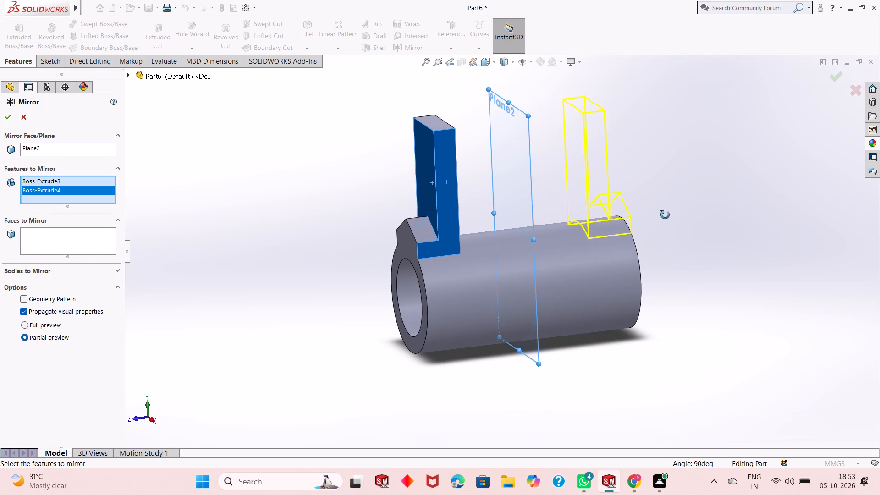
pyautogui.moveTo(665, 215); pyautogui.dragTo(665, 215, button='middle')
pyautogui.click(405, 228)
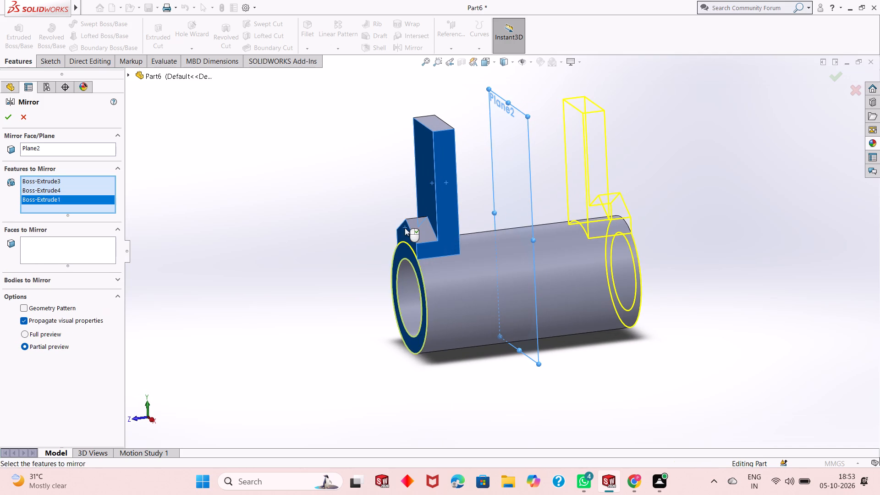
pyautogui.moveTo(692, 221); pyautogui.dragTo(637, 232, button='middle')
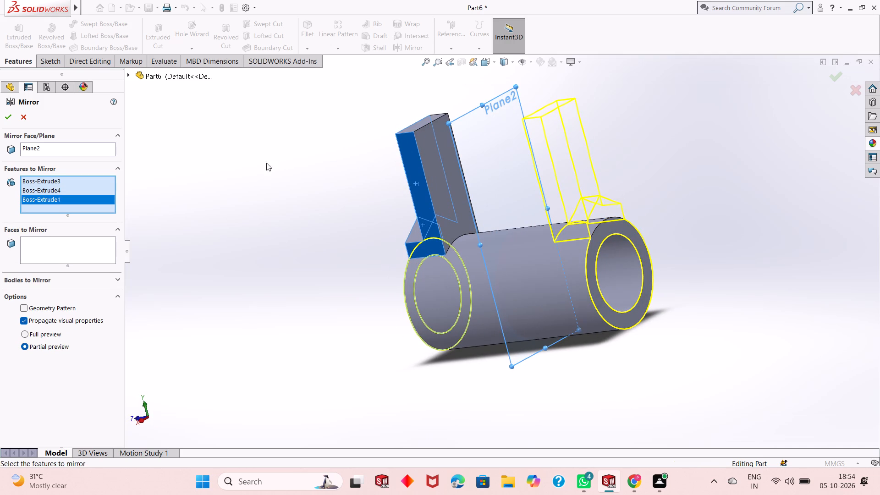
pyautogui.click(11, 122)
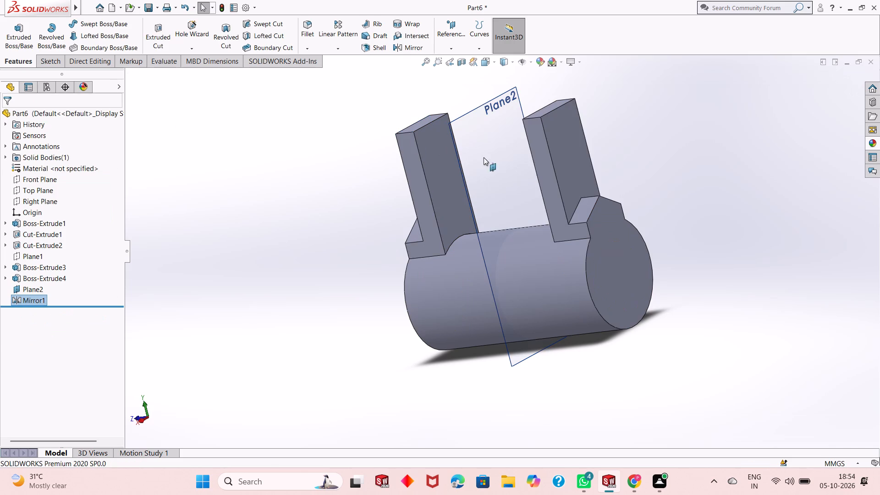
# Hide the mid-length mirror plane, Plane2.
pyautogui.moveTo(680, 173); pyautogui.dragTo(666, 181, button='middle')
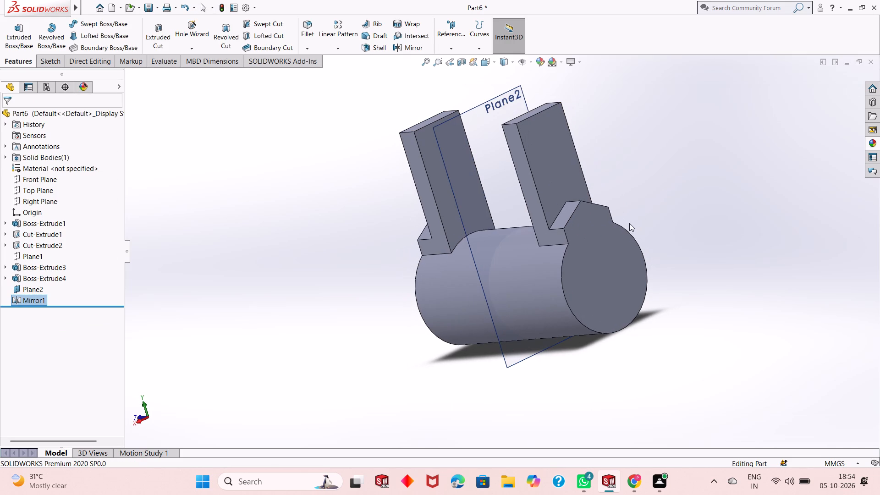
pyautogui.rightClick(480, 115)
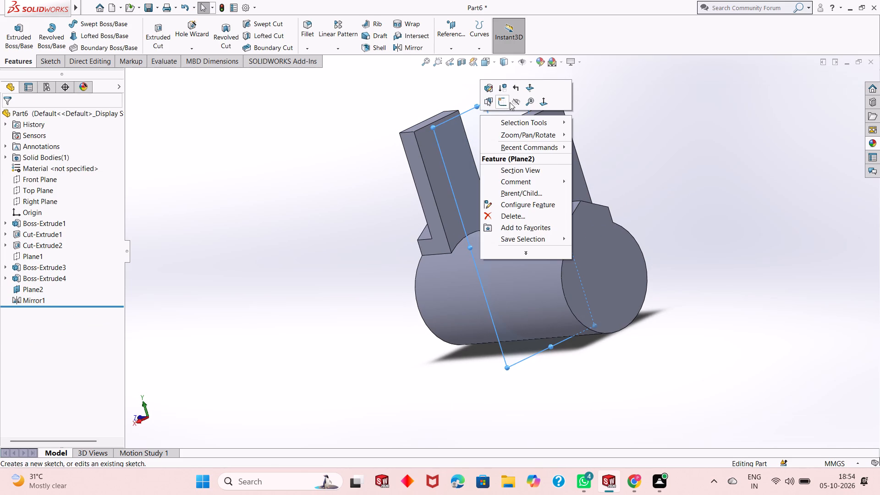
pyautogui.click(511, 102)
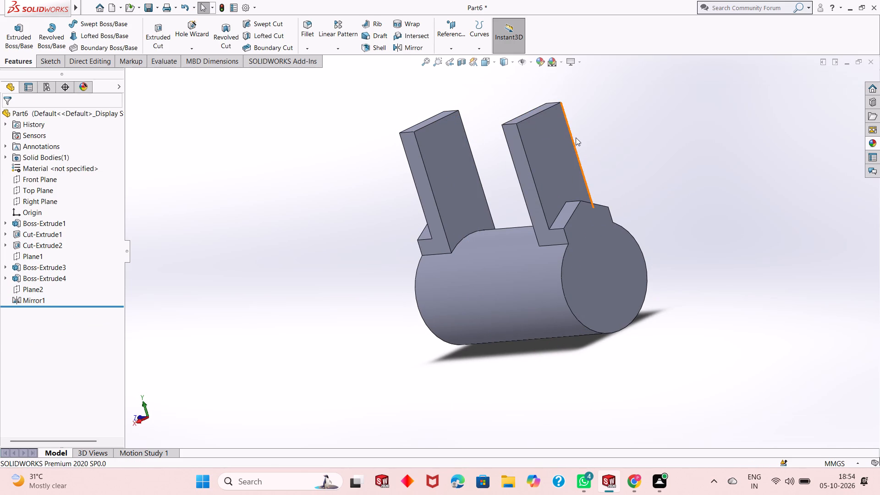
# Examine the mirrored blocks, bosses and closed cylinder ends from several sides, including a section preview on the Right Plane.
pyautogui.moveTo(584, 181); pyautogui.dragTo(603, 165, button='middle')
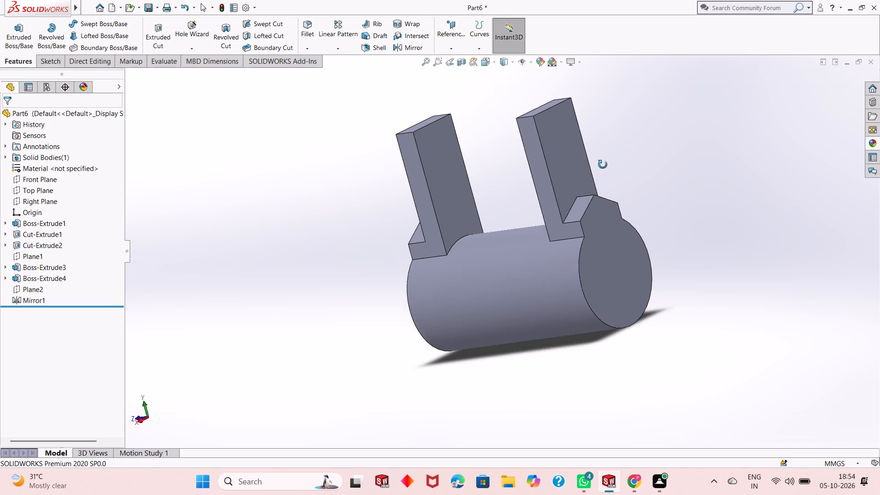
pyautogui.moveTo(603, 165); pyautogui.dragTo(609, 229, button='middle')
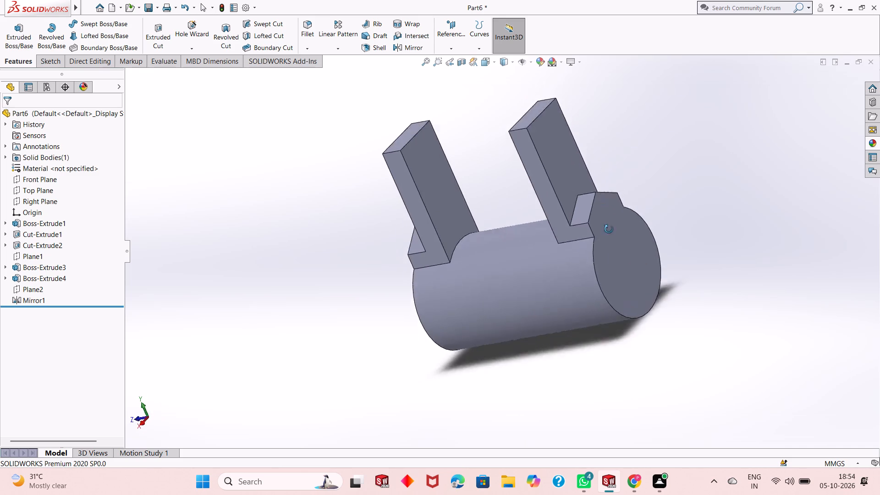
pyautogui.moveTo(609, 229); pyautogui.dragTo(640, 165, button='middle')
pyautogui.moveTo(684, 232); pyautogui.dragTo(667, 230, button='middle')
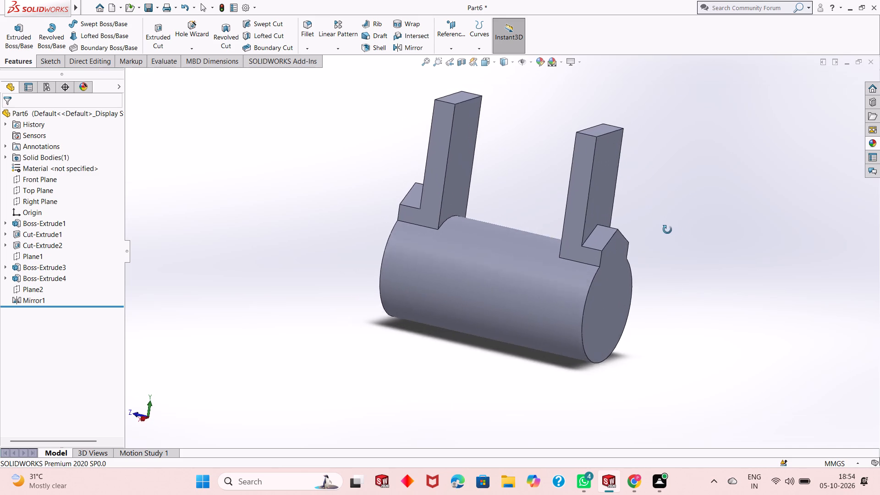
pyautogui.moveTo(667, 230); pyautogui.dragTo(669, 205, button='middle')
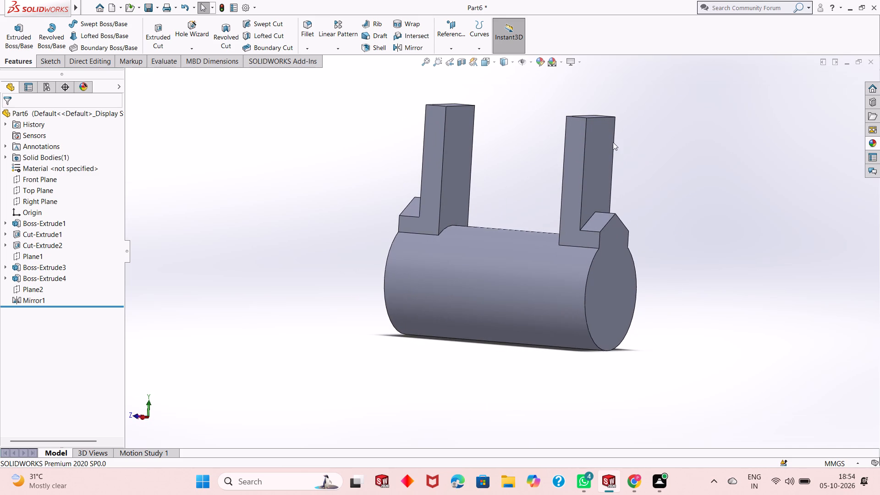
pyautogui.click(462, 59)
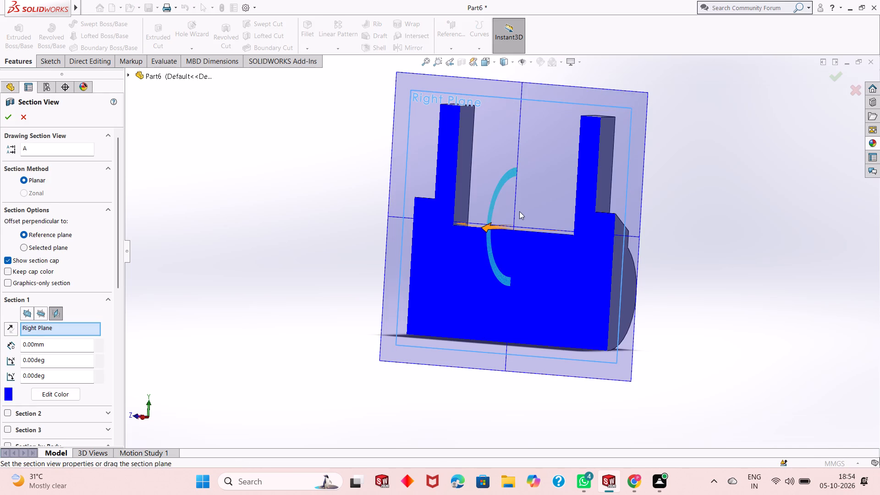
pyautogui.press('Escape')
pyautogui.moveTo(286, 246); pyautogui.dragTo(367, 214, button='middle')
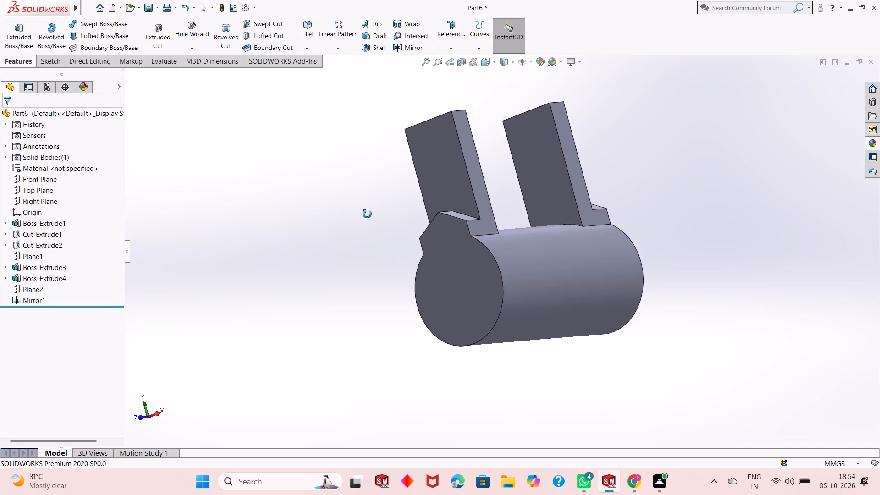
pyautogui.moveTo(367, 214); pyautogui.dragTo(375, 285, button='middle')
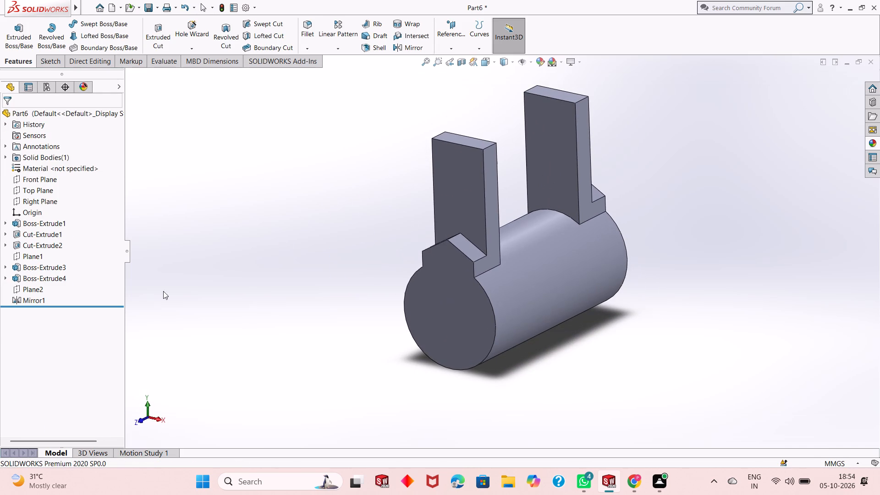
# Review the feature definition of the 70 mm end bore cut, Cut-Extrude1.
pyautogui.click(38, 238)
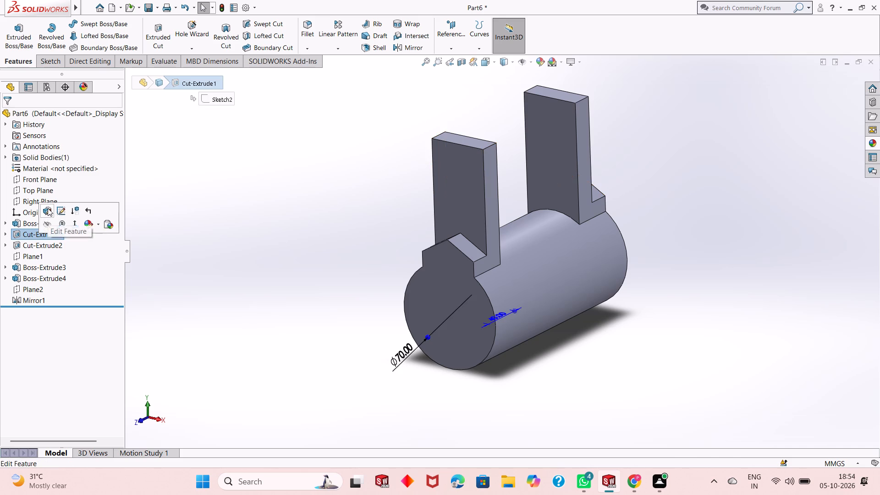
pyautogui.click(48, 208)
pyautogui.moveTo(388, 283); pyautogui.dragTo(370, 263, button='middle')
pyautogui.click(5, 119)
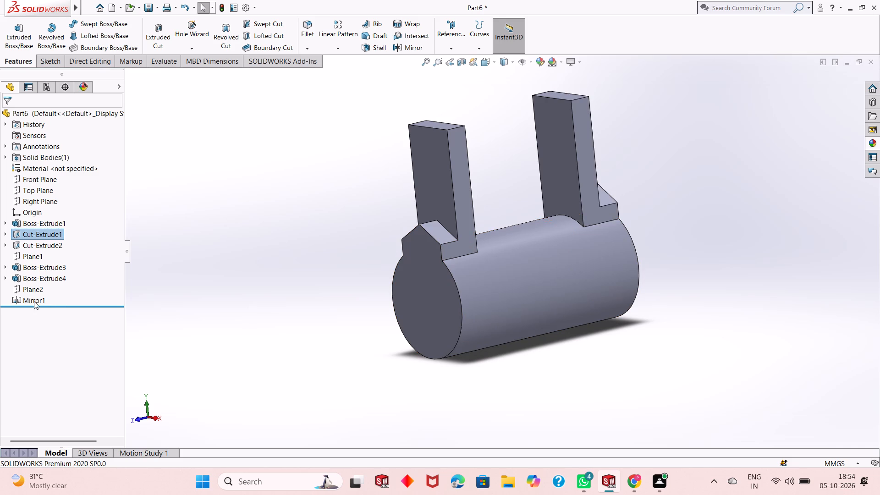
# Undo the mirror that included the cylinder extrusion, Mirror1.
pyautogui.hotkey('ctrl', 'z')
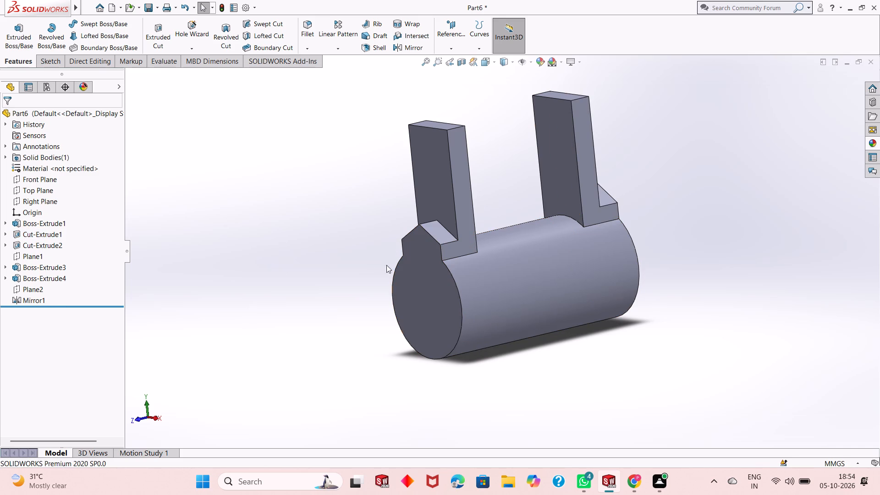
pyautogui.hotkey('ctrl', 'z')
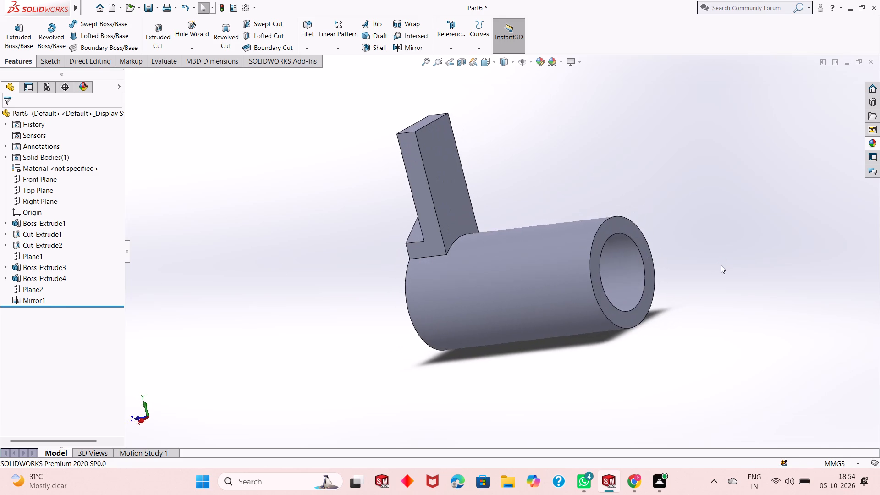
# Create a reference plane offset 100 mm from the Front Plane, flipped so it cuts through the cylinder's mid-length.
pyautogui.moveTo(511, 281); pyautogui.dragTo(544, 258, button='middle')
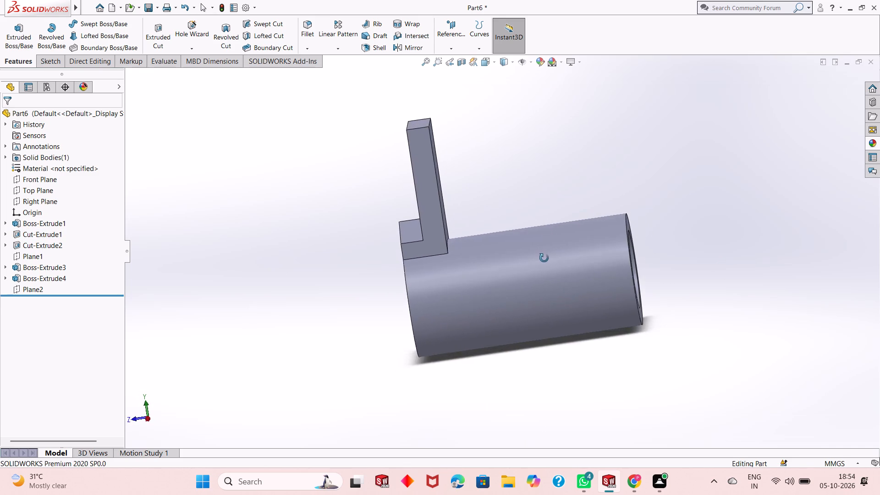
pyautogui.moveTo(544, 258); pyautogui.dragTo(559, 294, button='middle')
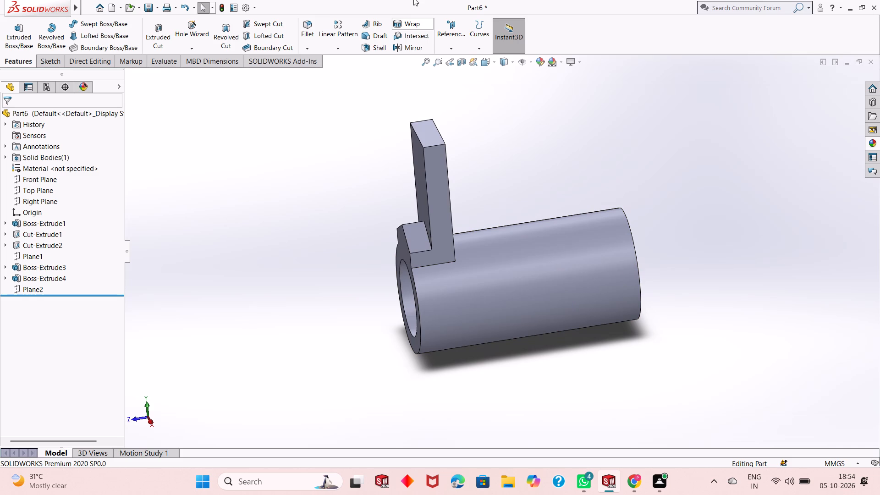
pyautogui.click(451, 30)
pyautogui.click(467, 60)
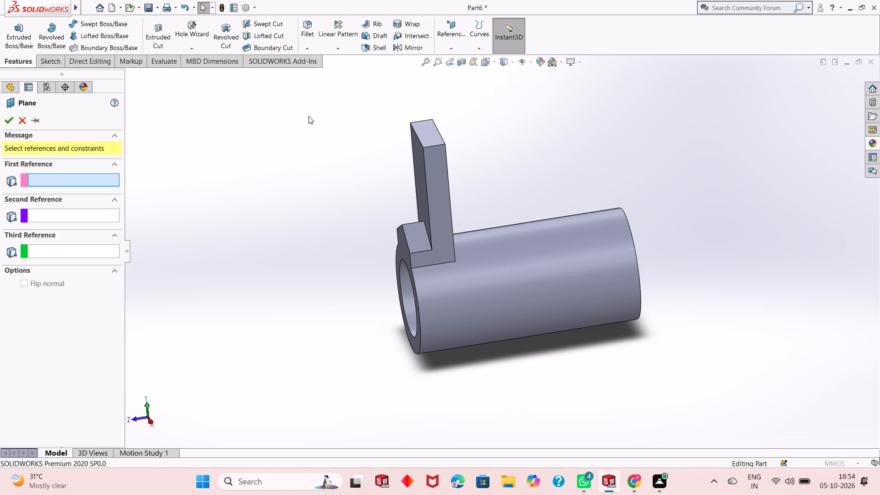
pyautogui.click(148, 74)
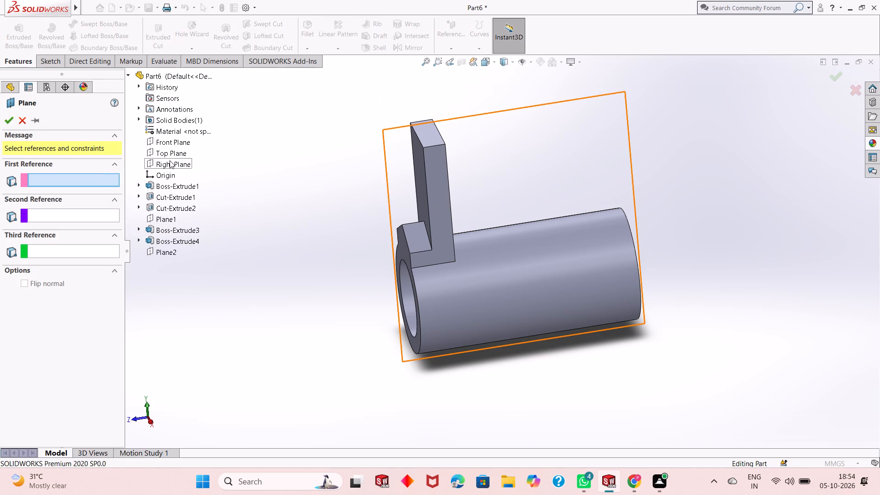
pyautogui.click(179, 144)
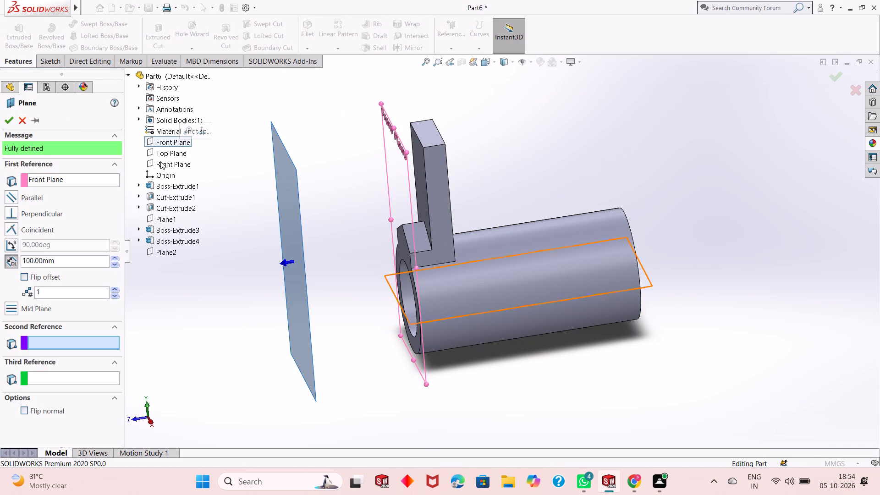
pyautogui.click(43, 274)
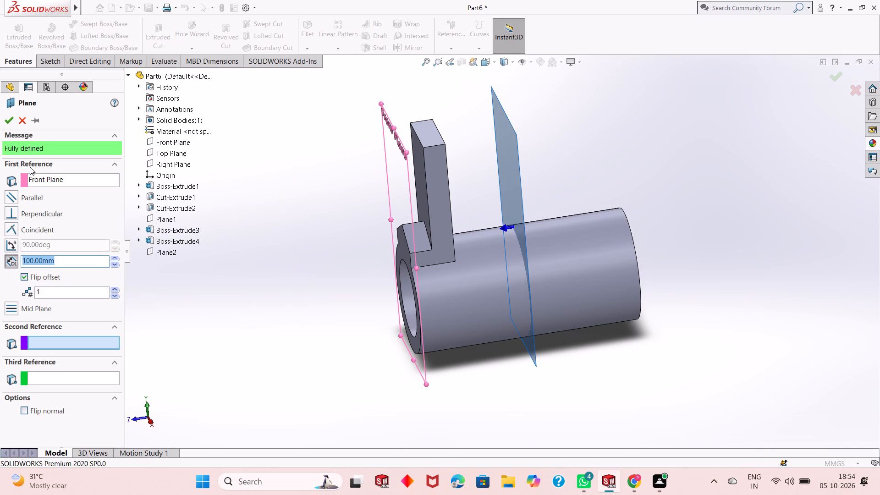
pyautogui.click(9, 115)
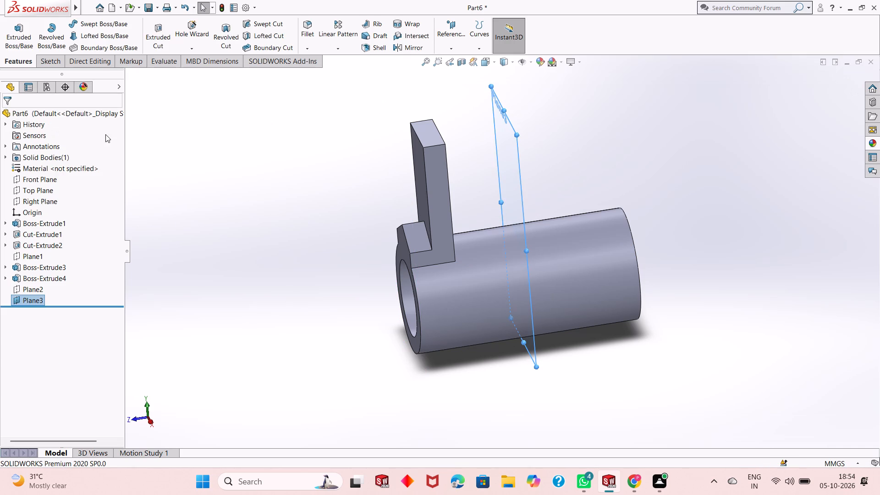
# Mirror only the house-shaped boss and tall block extrusions (Boss-Extrude3 and Boss-Extrude4) about Plane3.
pyautogui.moveTo(384, 181); pyautogui.dragTo(385, 159, button='middle')
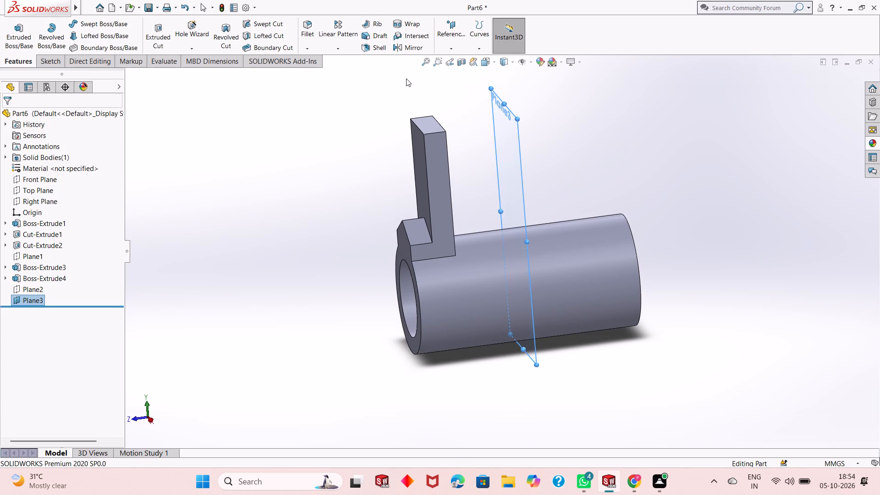
pyautogui.click(404, 49)
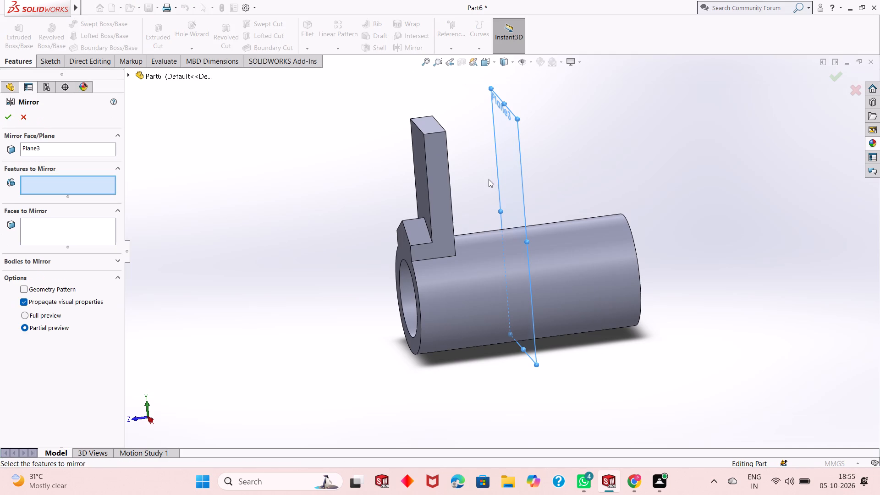
pyautogui.click(501, 142)
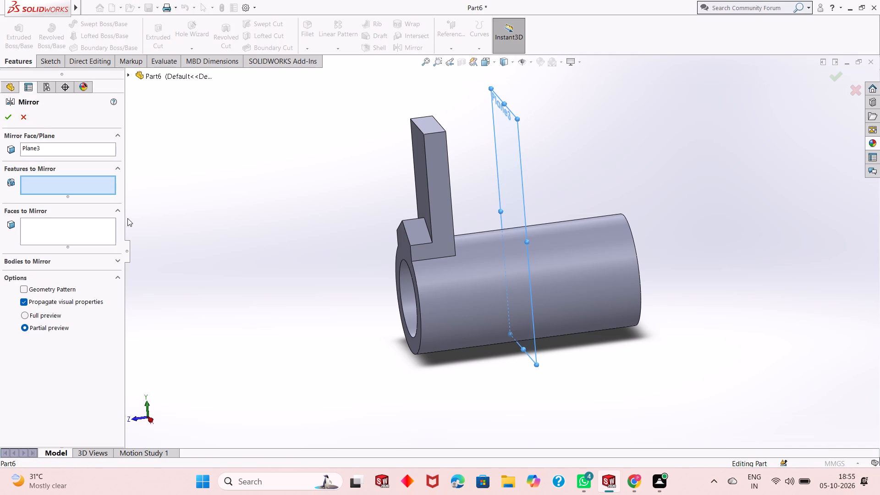
pyautogui.moveTo(339, 201); pyautogui.dragTo(351, 190, button='middle')
pyautogui.click(454, 165)
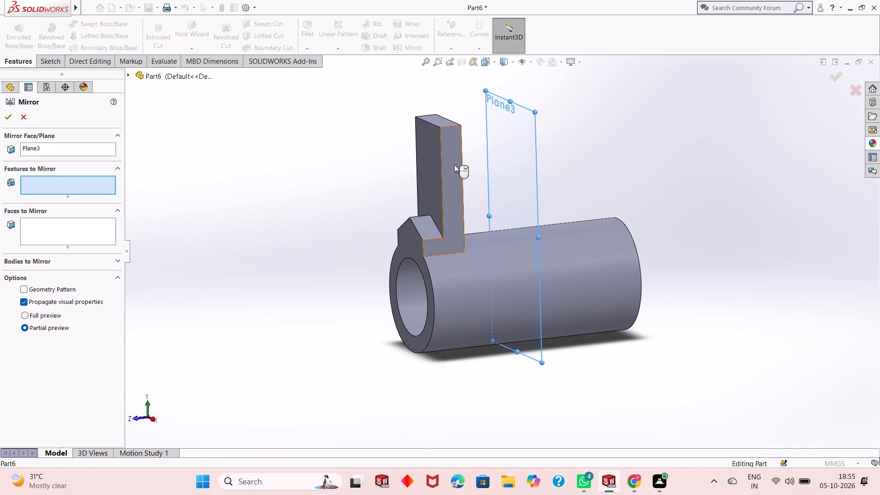
pyautogui.click(431, 168)
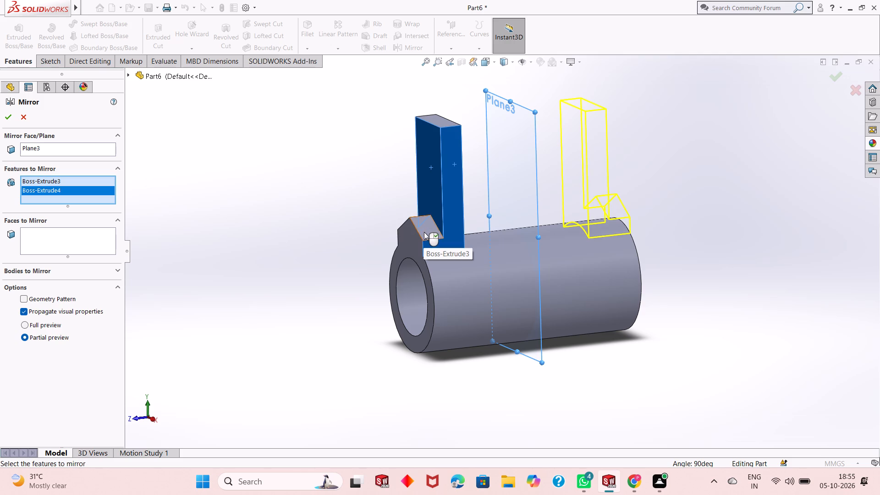
pyautogui.click(13, 118)
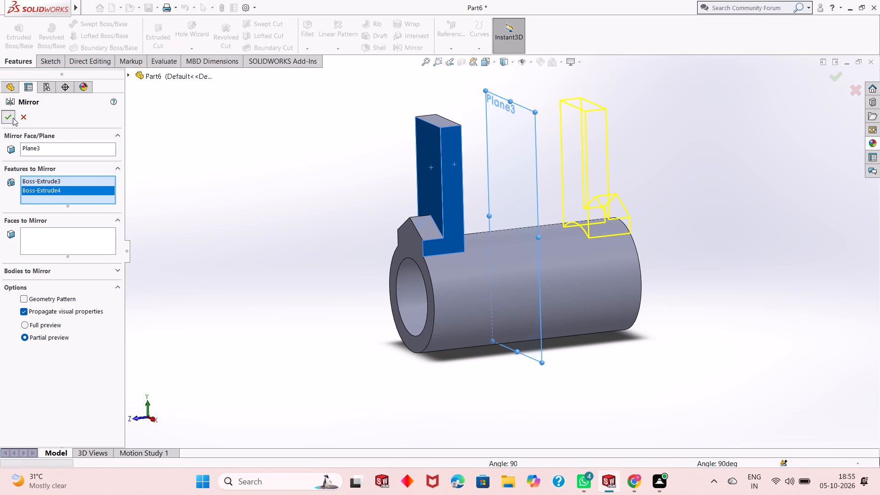
# Hide the mid-length mirror plane, Plane3.
pyautogui.moveTo(587, 253); pyautogui.dragTo(528, 258, button='middle')
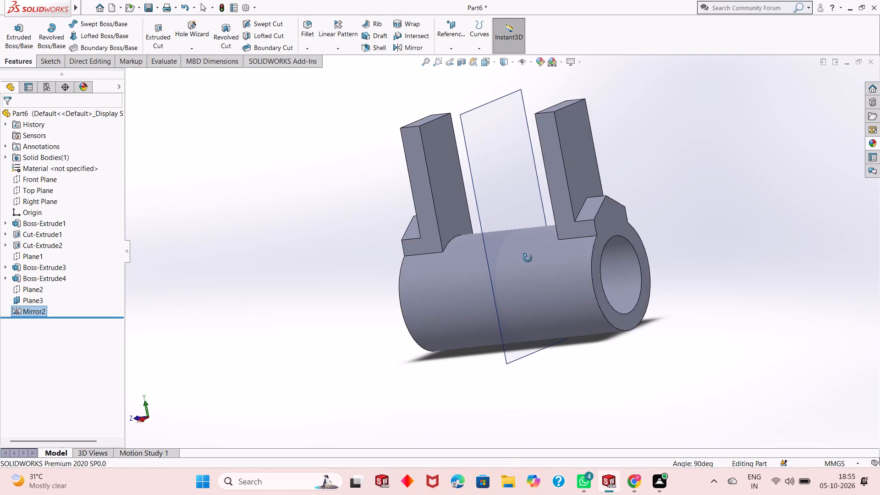
pyautogui.moveTo(528, 258); pyautogui.dragTo(505, 267, button='middle')
pyautogui.moveTo(505, 267); pyautogui.dragTo(491, 268, button='middle')
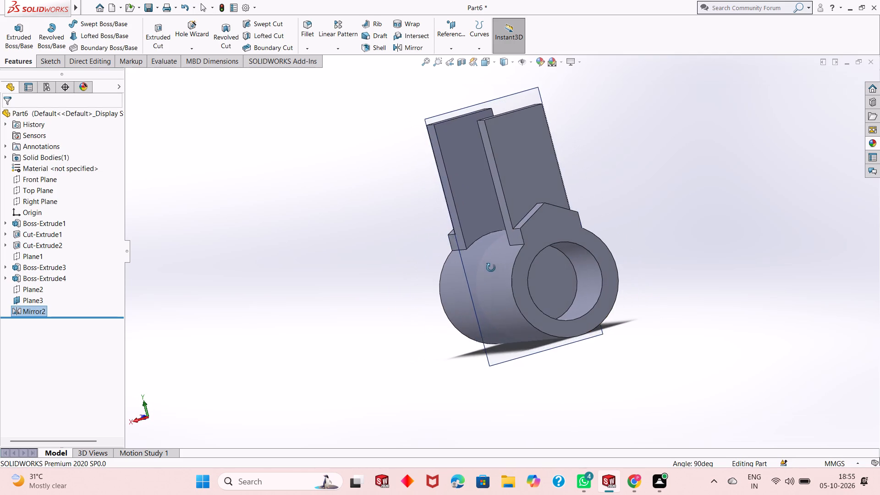
pyautogui.moveTo(491, 268); pyautogui.dragTo(510, 262, button='middle')
pyautogui.scroll(1, 510, 262)
pyautogui.moveTo(515, 262); pyautogui.dragTo(554, 225, button='middle')
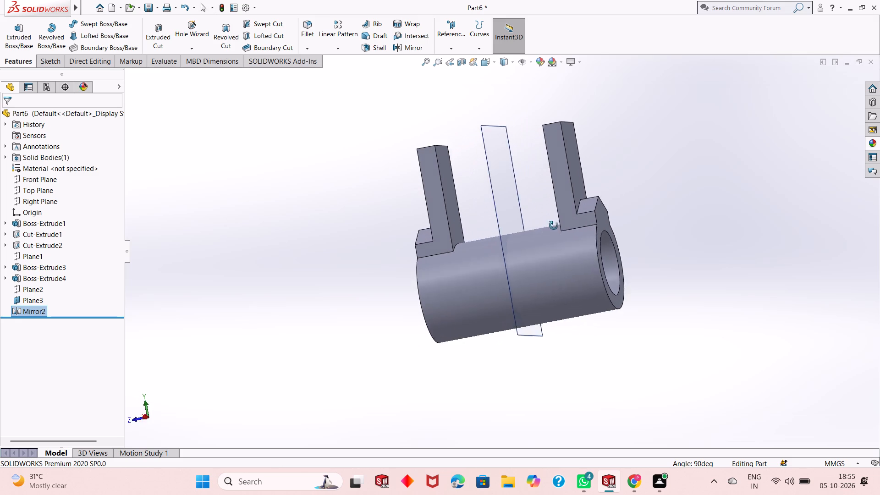
pyautogui.moveTo(554, 225); pyautogui.dragTo(534, 254, button='middle')
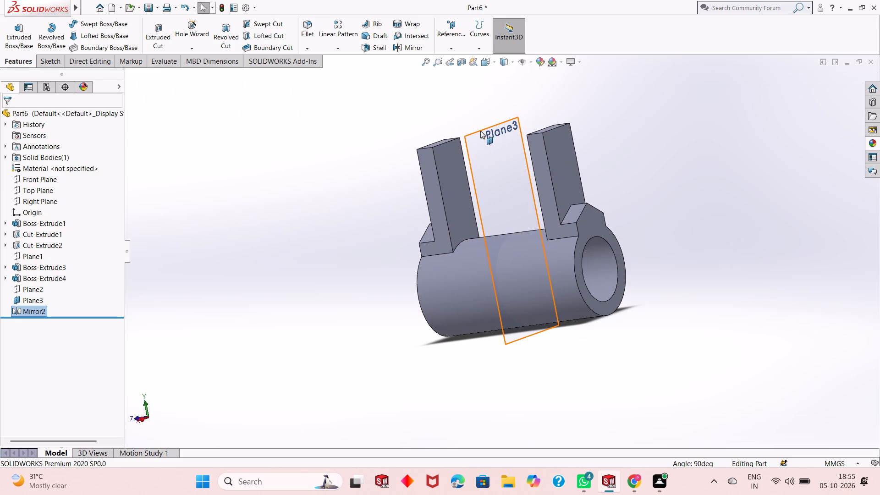
pyautogui.rightClick(491, 134)
pyautogui.click(527, 119)
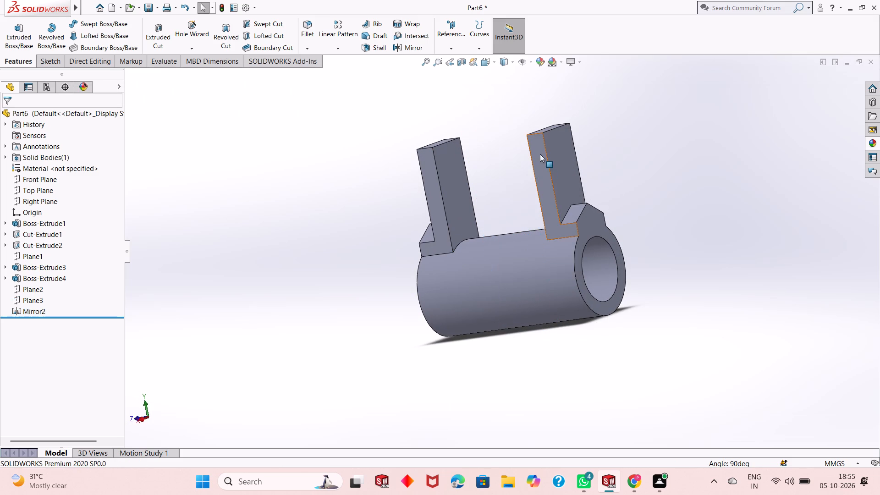
pyautogui.press('Escape')
# Examine the mirrored blocks and bosses and the cylinder's open end bore from several sides.
pyautogui.moveTo(615, 203); pyautogui.dragTo(636, 194, button='middle')
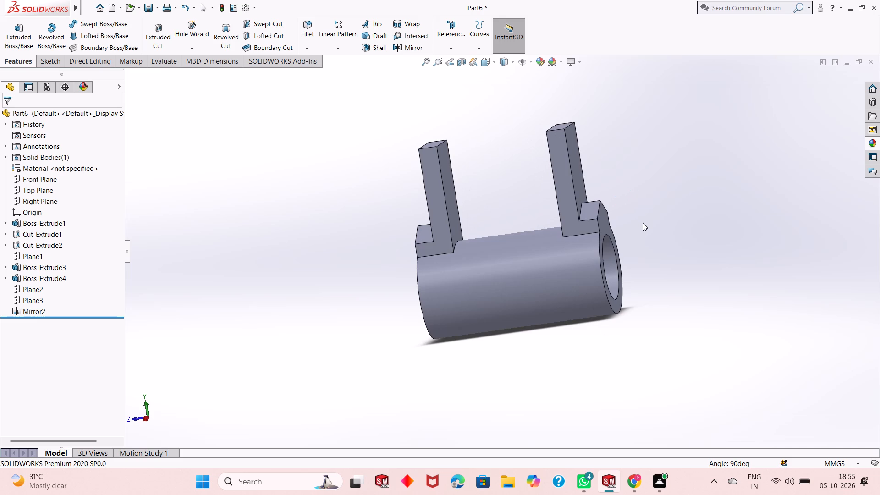
pyautogui.moveTo(643, 223); pyautogui.dragTo(616, 211, button='middle')
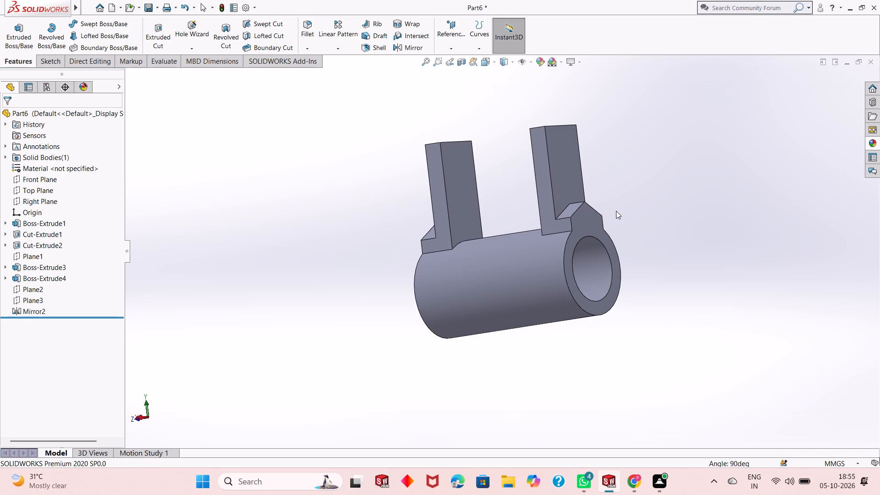
pyautogui.moveTo(616, 211); pyautogui.dragTo(601, 221, button='middle')
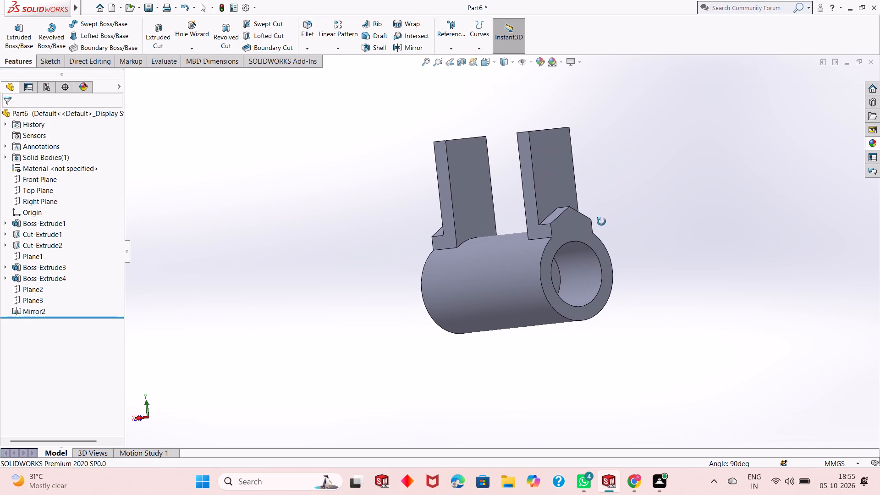
pyautogui.moveTo(601, 221); pyautogui.dragTo(601, 251, button='middle')
pyautogui.moveTo(607, 239); pyautogui.dragTo(575, 216, button='middle')
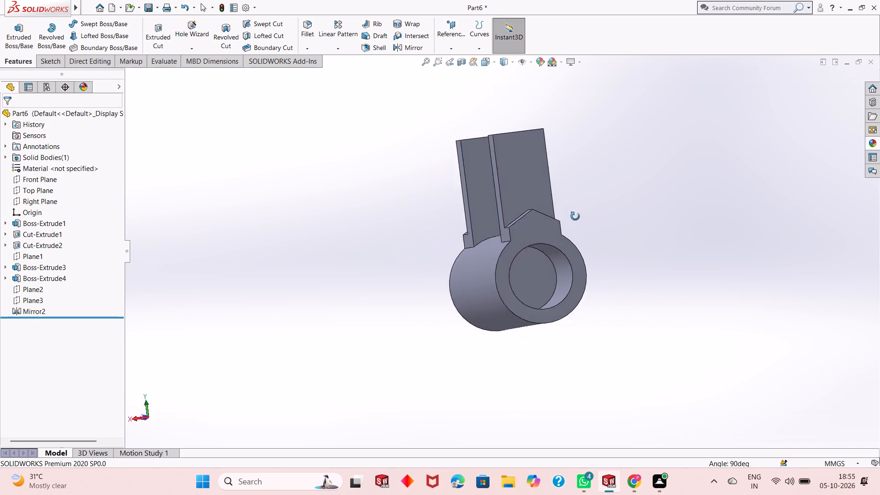
pyautogui.moveTo(575, 216); pyautogui.dragTo(636, 228, button='middle')
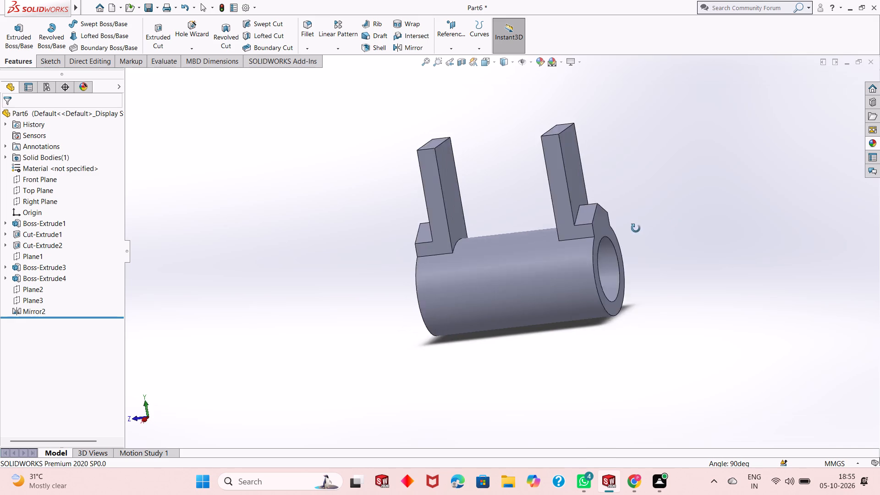
pyautogui.moveTo(636, 228); pyautogui.dragTo(558, 264, button='middle')
pyautogui.scroll(-3, 550, 241)
pyautogui.moveTo(608, 265); pyautogui.dragTo(629, 224, button='middle')
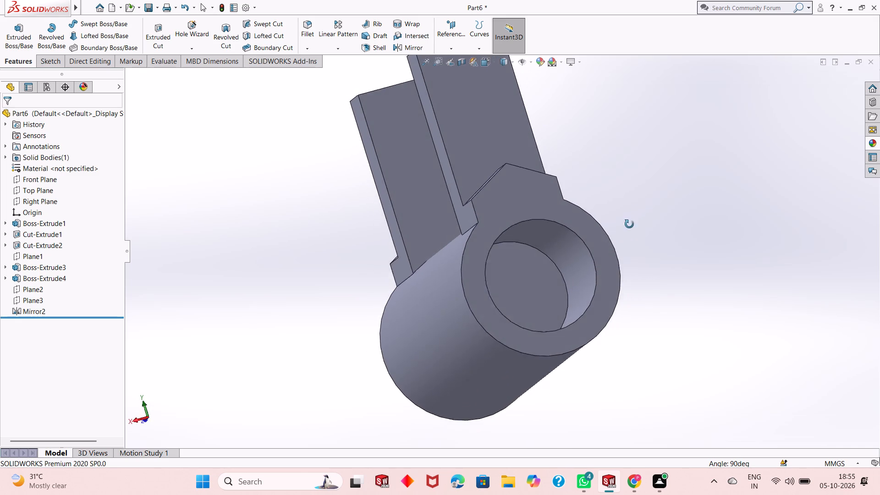
# Examine the mirrored blocks, house-shaped bosses and the cylinder's open end bore from both sides.
pyautogui.moveTo(629, 224); pyautogui.dragTo(641, 247, button='middle')
pyautogui.scroll(1, 627, 258)
pyautogui.moveTo(623, 268); pyautogui.dragTo(647, 254, button='middle')
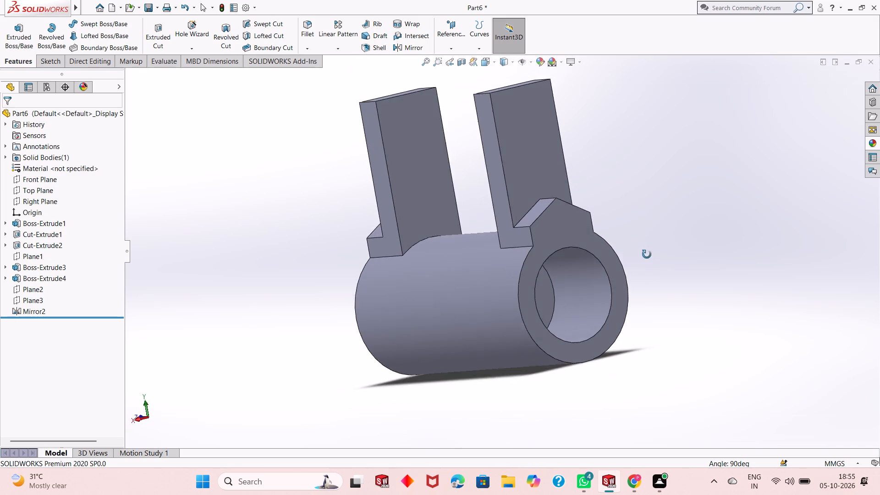
pyautogui.moveTo(647, 254); pyautogui.dragTo(722, 221, button='middle')
pyautogui.scroll(1, 722, 221)
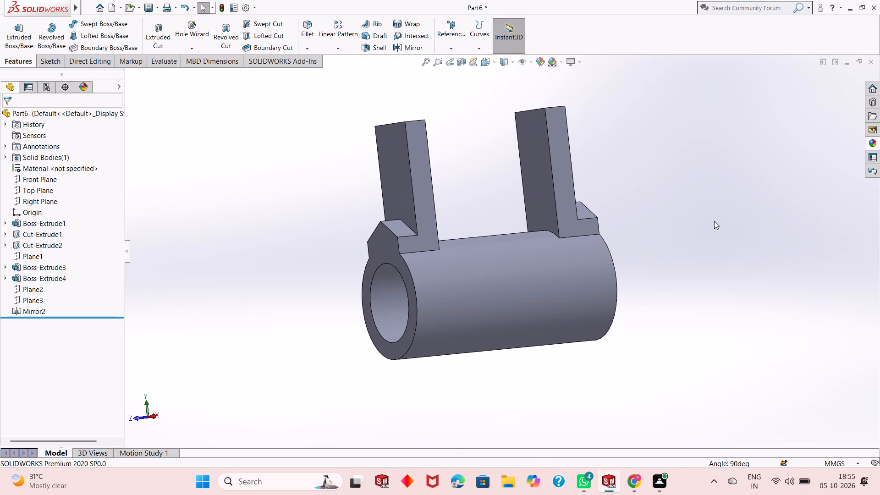
pyautogui.moveTo(672, 216); pyautogui.dragTo(708, 198, button='middle')
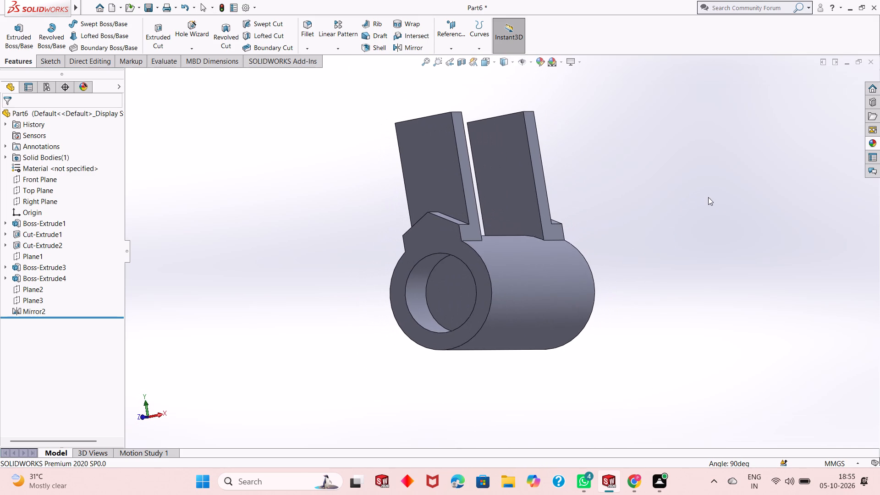
pyautogui.moveTo(701, 205); pyautogui.dragTo(710, 220, button='middle')
pyautogui.scroll(-2, 524, 263)
pyautogui.moveTo(656, 233); pyautogui.dragTo(657, 233, button='middle')
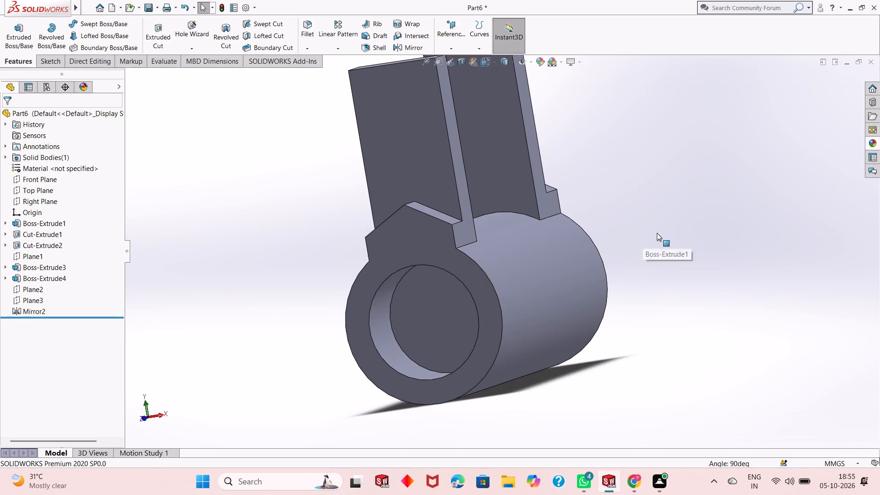
pyautogui.moveTo(657, 233); pyautogui.dragTo(600, 256, button='middle')
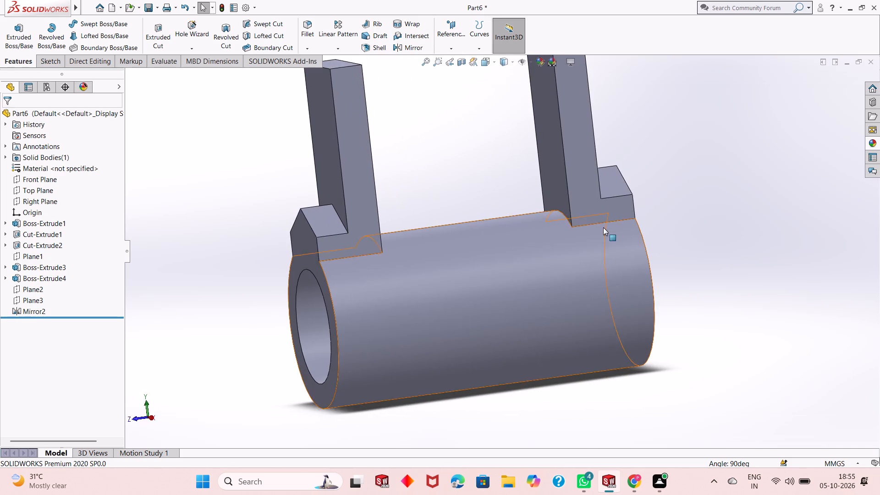
pyautogui.scroll(1, 505, 169)
pyautogui.moveTo(505, 170); pyautogui.dragTo(532, 149, button='middle')
pyautogui.scroll(1, 505, 191)
pyautogui.moveTo(623, 184); pyautogui.dragTo(614, 190, button='middle')
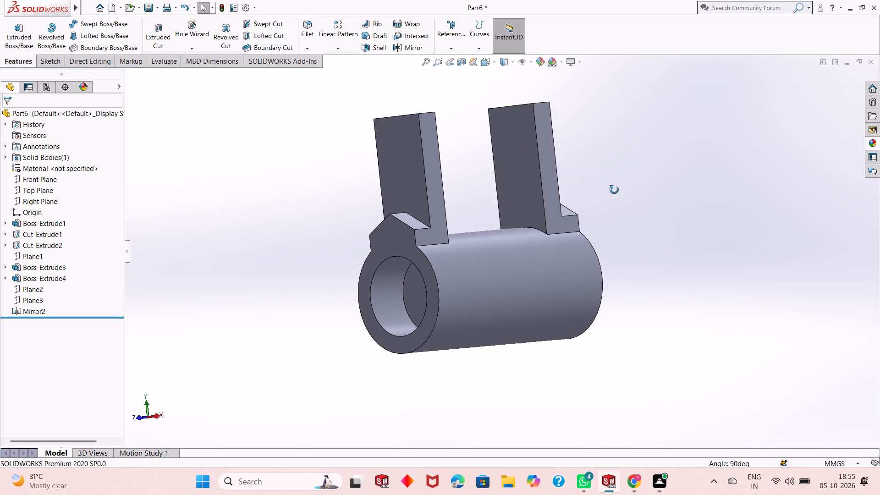
pyautogui.moveTo(614, 190); pyautogui.dragTo(637, 191, button='middle')
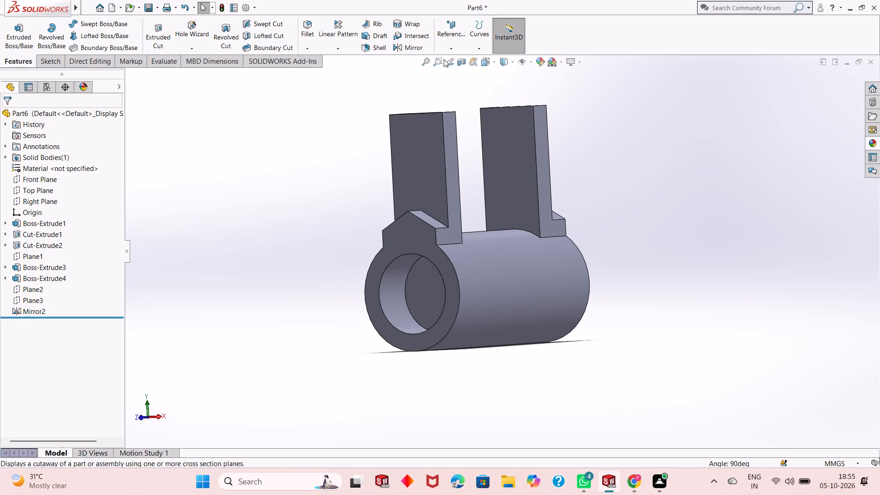
# Section the model along the Right Plane at 0 mm offset and view the cut face square-on.
pyautogui.click(460, 61)
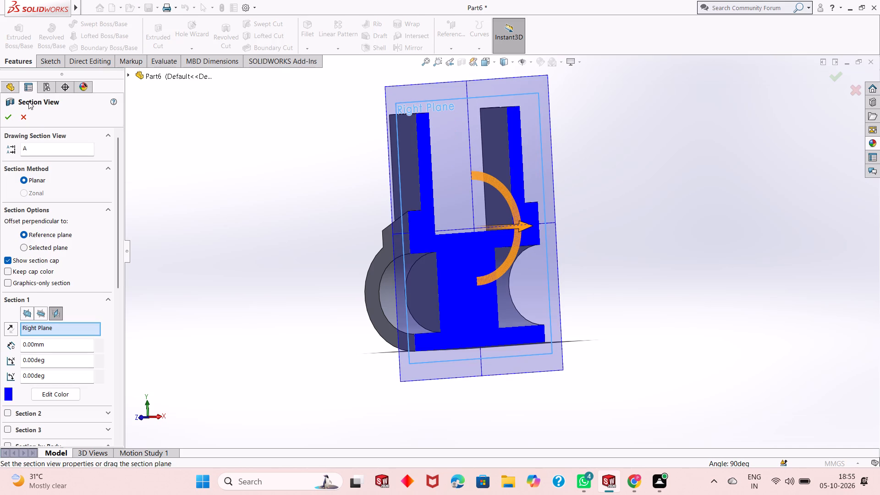
pyautogui.click(3, 118)
pyautogui.moveTo(611, 250); pyautogui.dragTo(612, 254, button='middle')
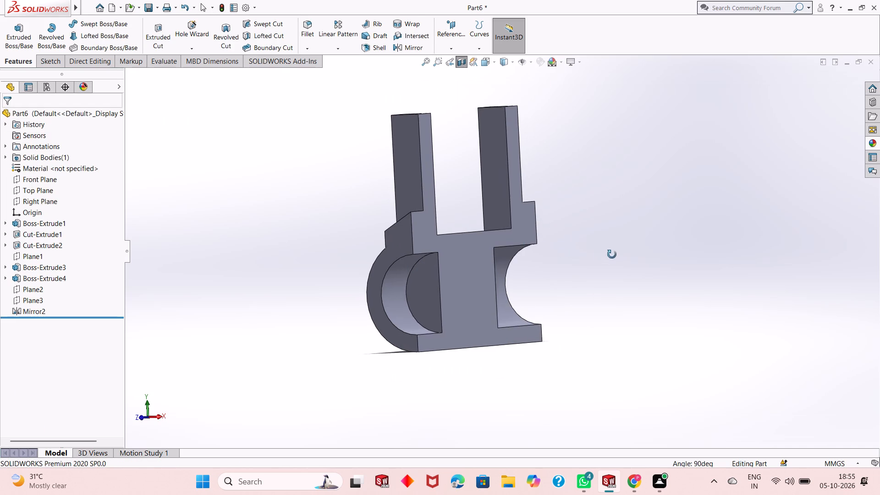
pyautogui.moveTo(612, 254); pyautogui.dragTo(572, 275, button='middle')
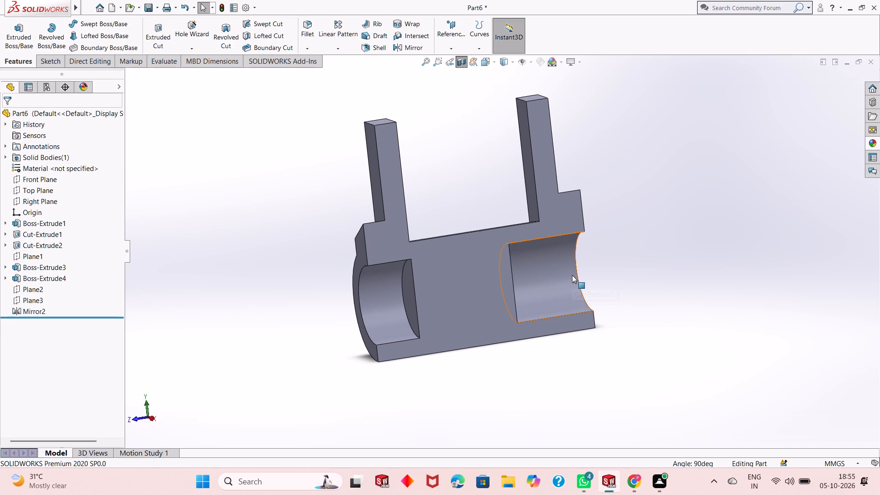
pyautogui.hotkey('ctrl', '8')
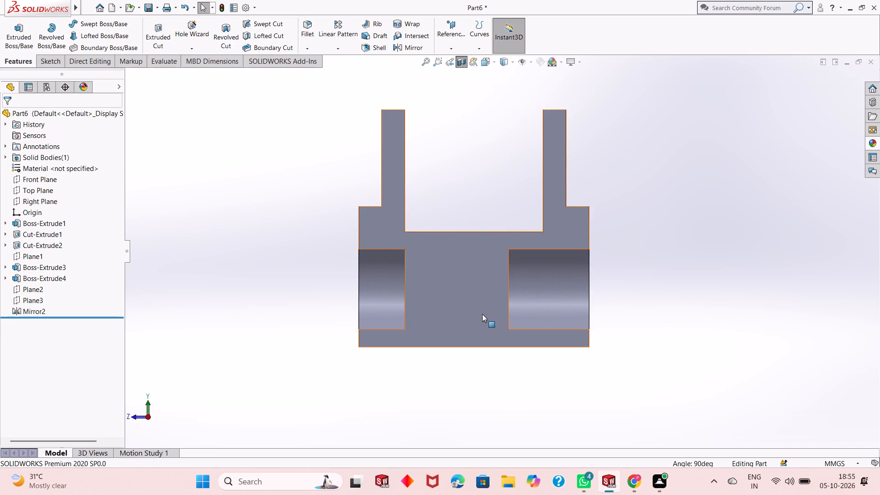
pyautogui.scroll(-2, 436, 275)
pyautogui.scroll(-2, 567, 264)
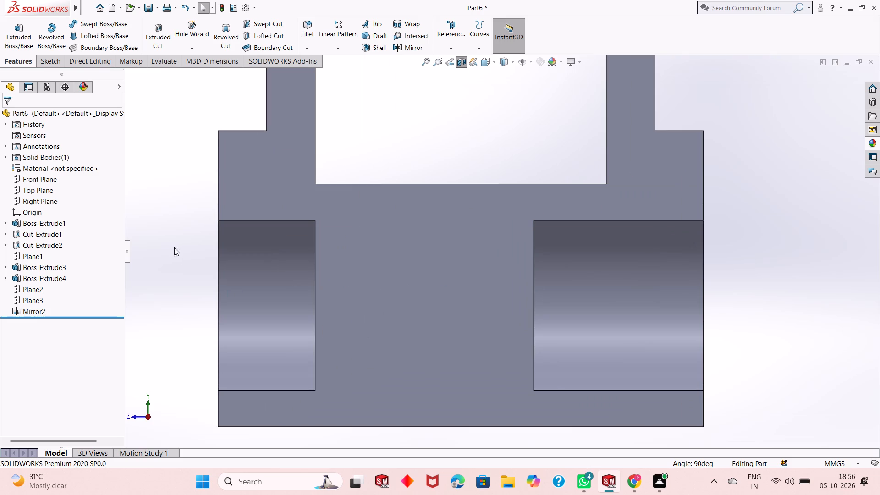
pyautogui.scroll(1, 391, 291)
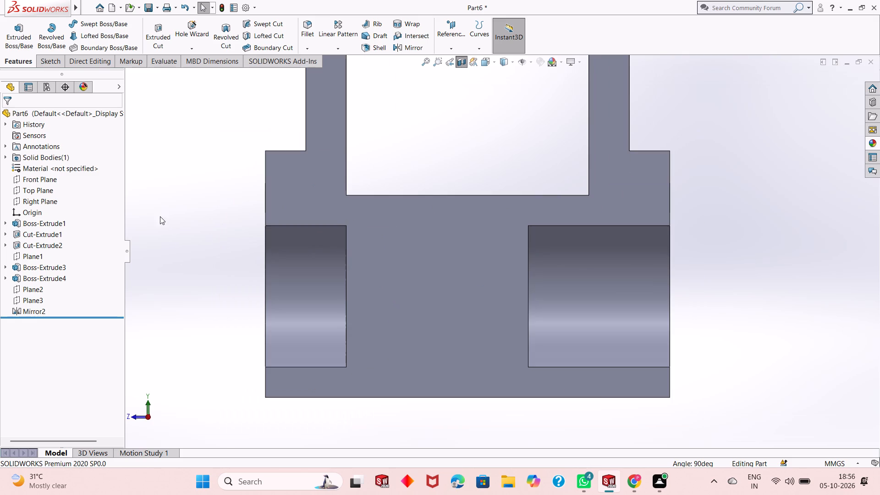
# Create a reference plane from the Right Plane with a 0 mm offset.
pyautogui.click(41, 60)
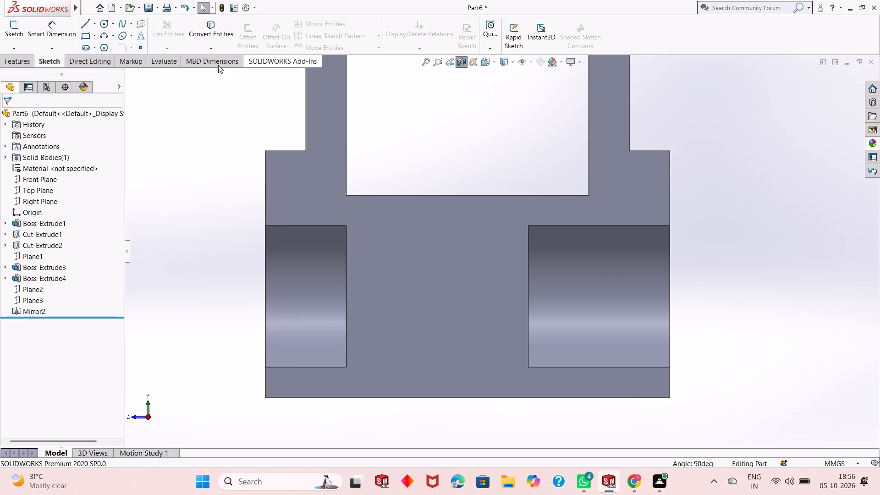
pyautogui.click(22, 62)
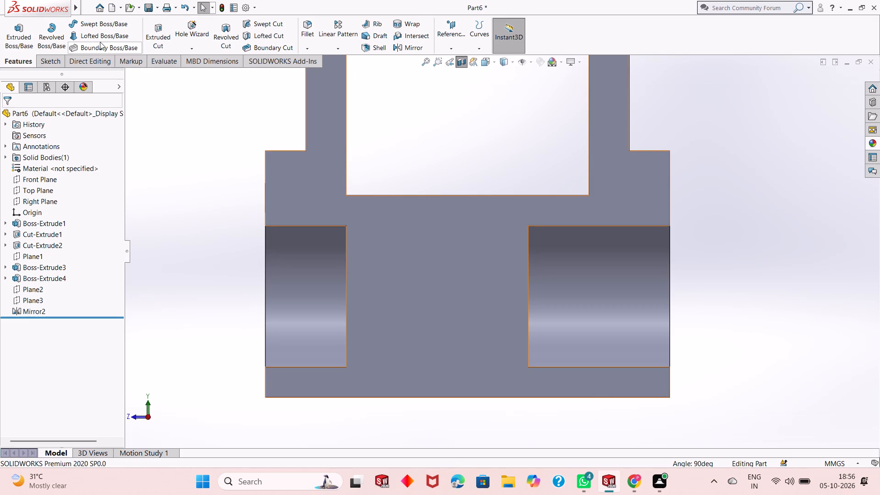
pyautogui.click(449, 35)
pyautogui.click(460, 56)
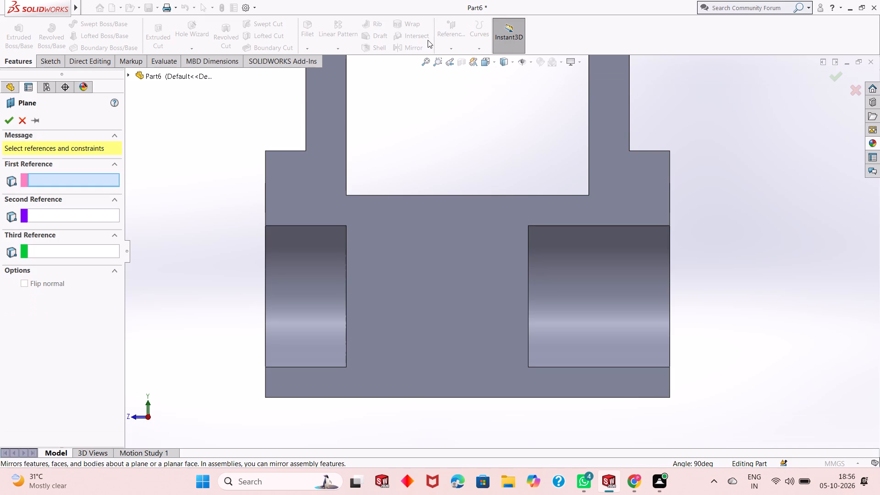
pyautogui.click(133, 74)
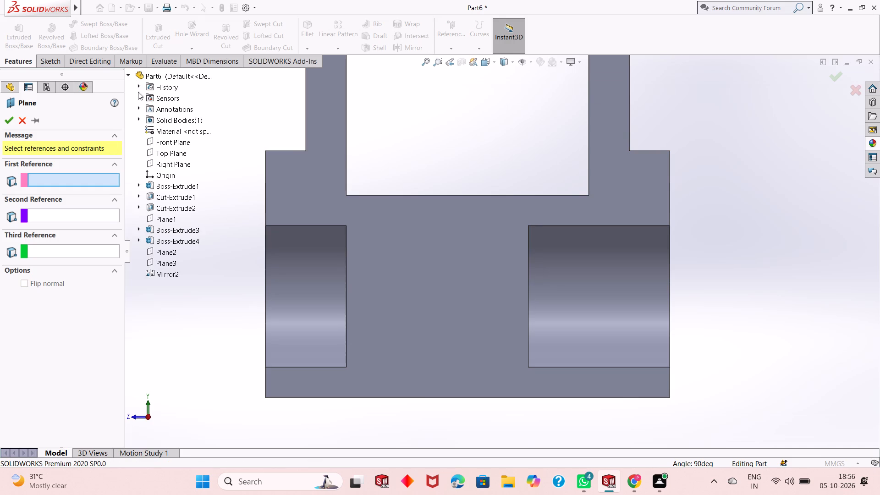
pyautogui.click(167, 162)
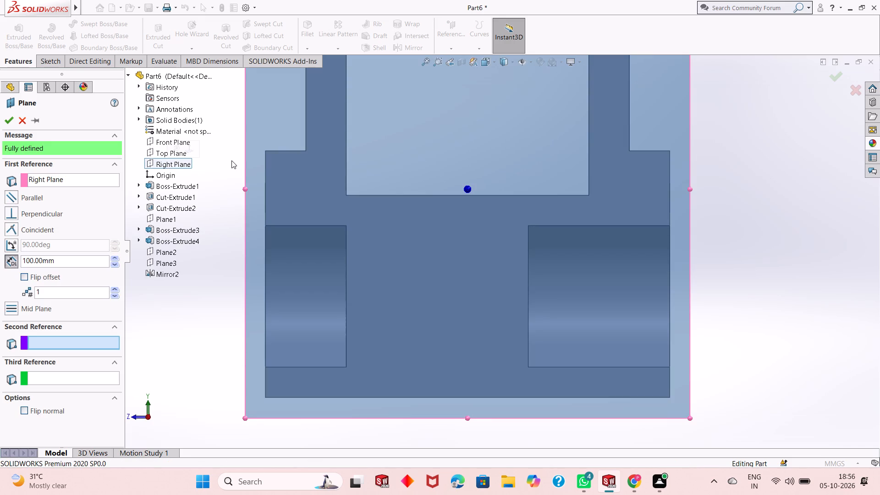
pyautogui.moveTo(307, 200); pyautogui.dragTo(386, 207, button='middle')
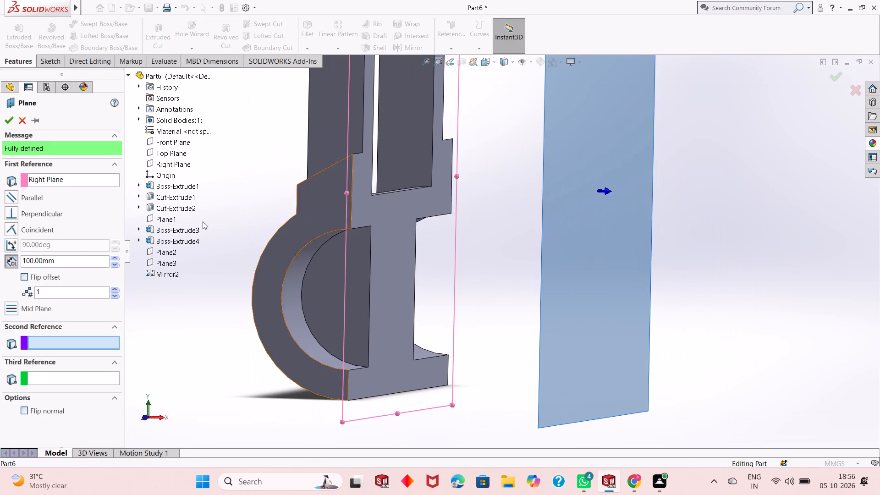
pyautogui.doubleClick(44, 262)
pyautogui.press('0')
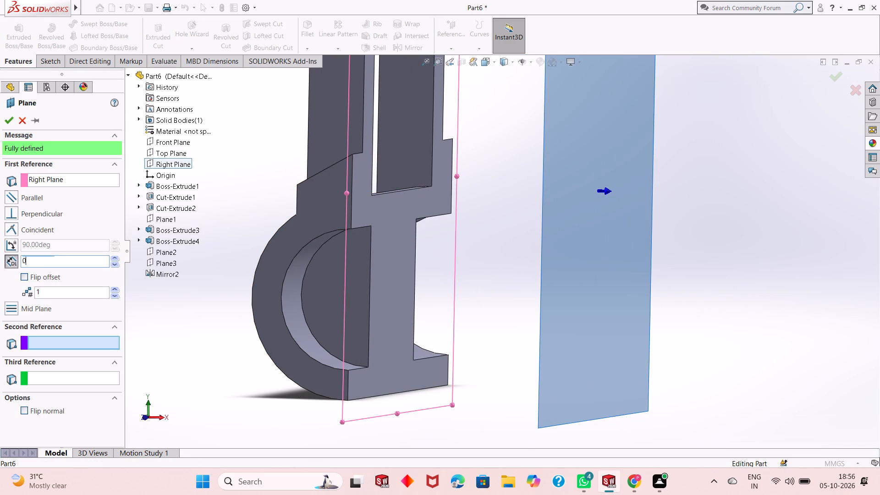
pyautogui.press('Return')
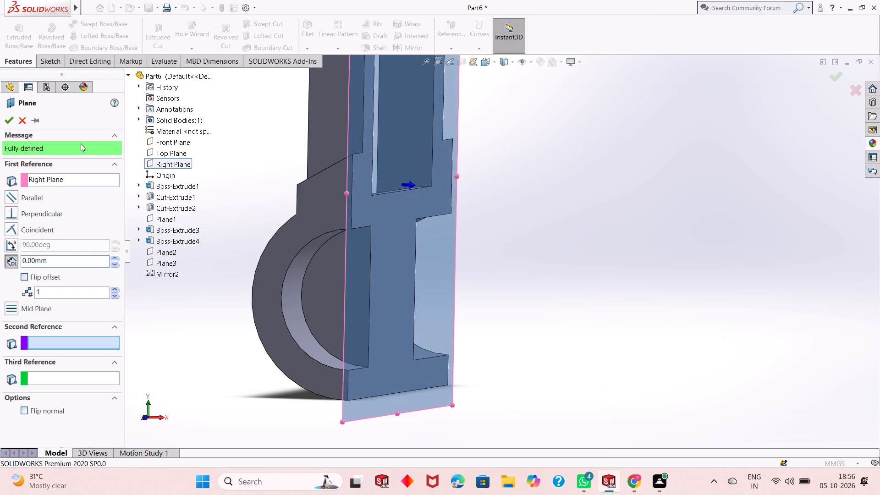
pyautogui.click(8, 125)
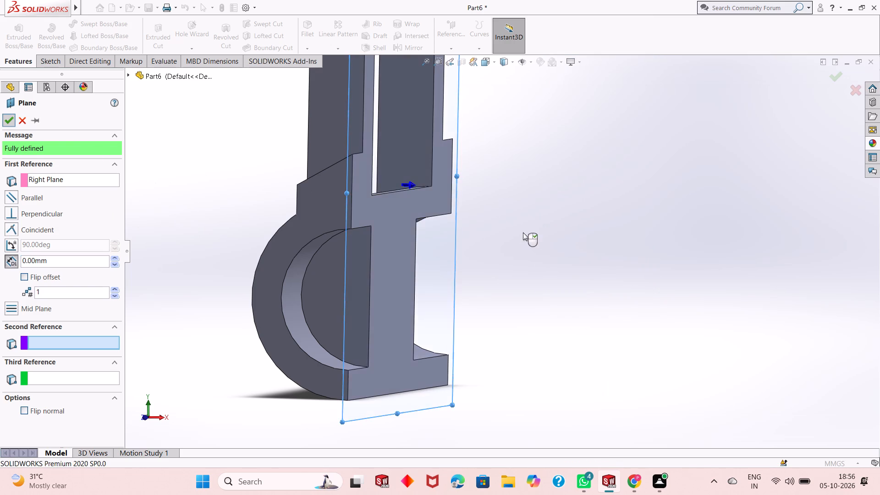
# Start a sketch on the new lengthwise mid-plane, Plane4, and view it square-on.
pyautogui.scroll(2, 523, 232)
pyautogui.moveTo(525, 215); pyautogui.dragTo(505, 228, button='middle')
pyautogui.rightClick(471, 258)
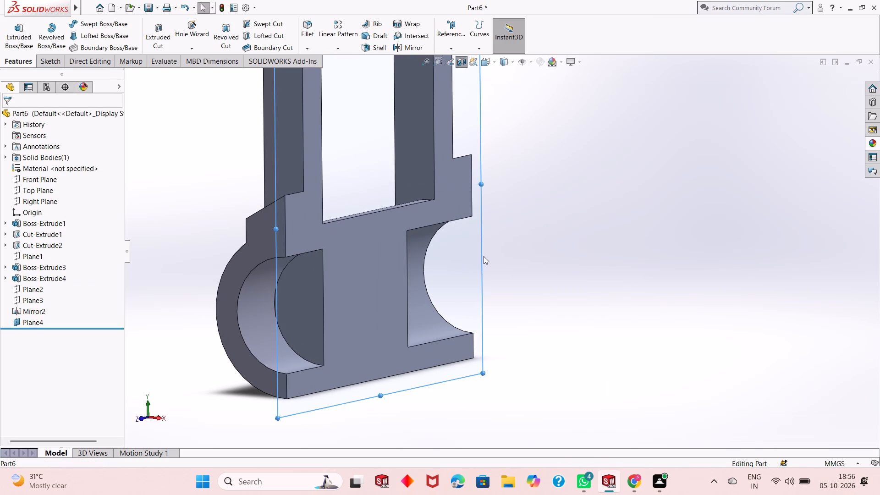
pyautogui.click(495, 242)
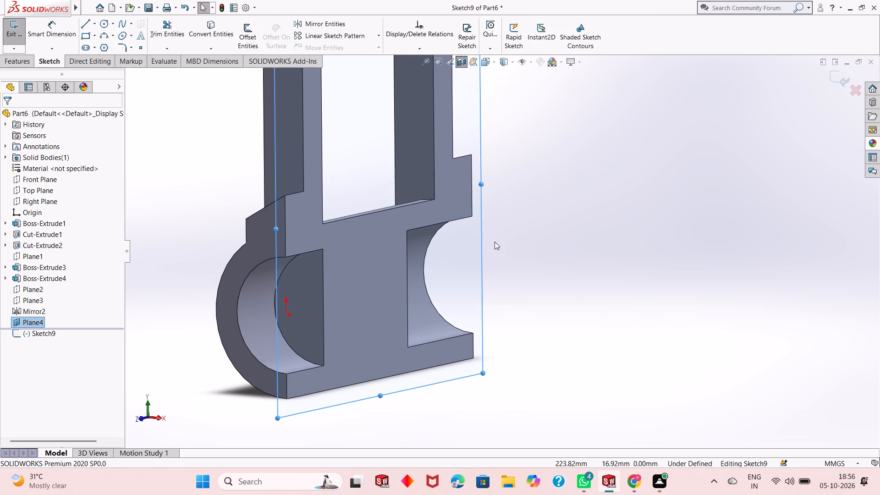
pyautogui.hotkey('ctrl', '8')
pyautogui.scroll(1, 466, 276)
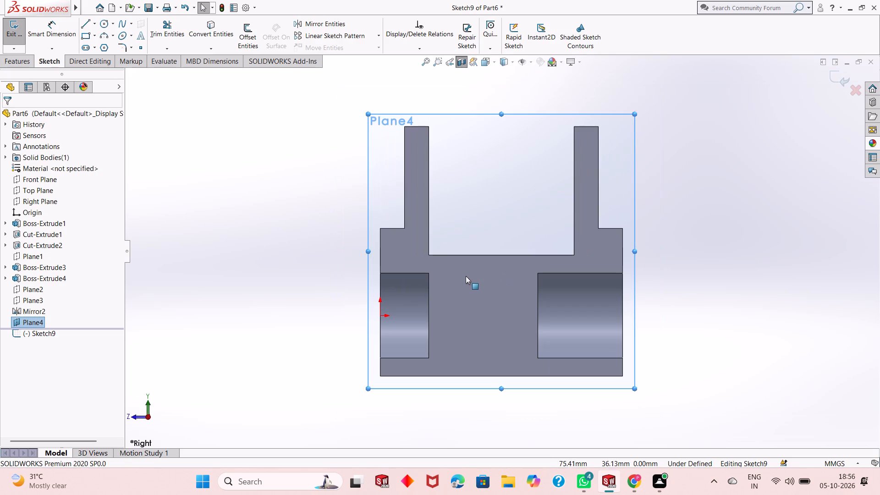
pyautogui.scroll(1, 536, 328)
pyautogui.scroll(-1, 560, 322)
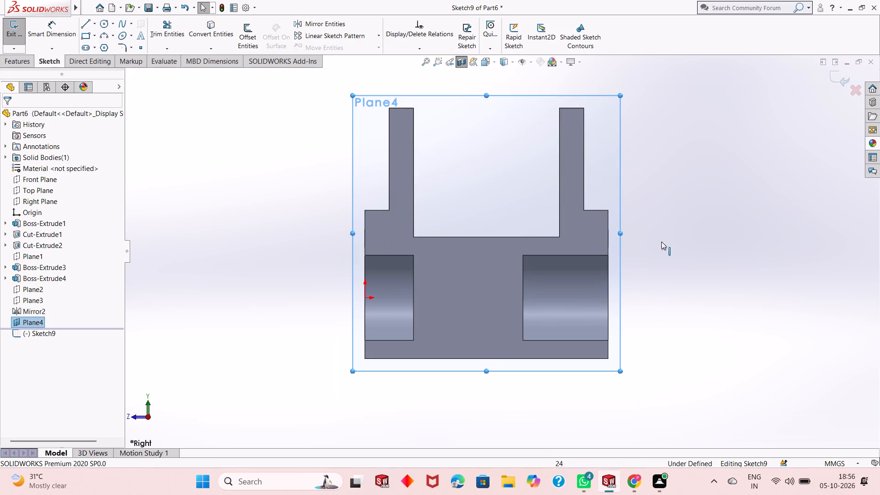
pyautogui.click(664, 242)
pyautogui.scroll(1, 427, 293)
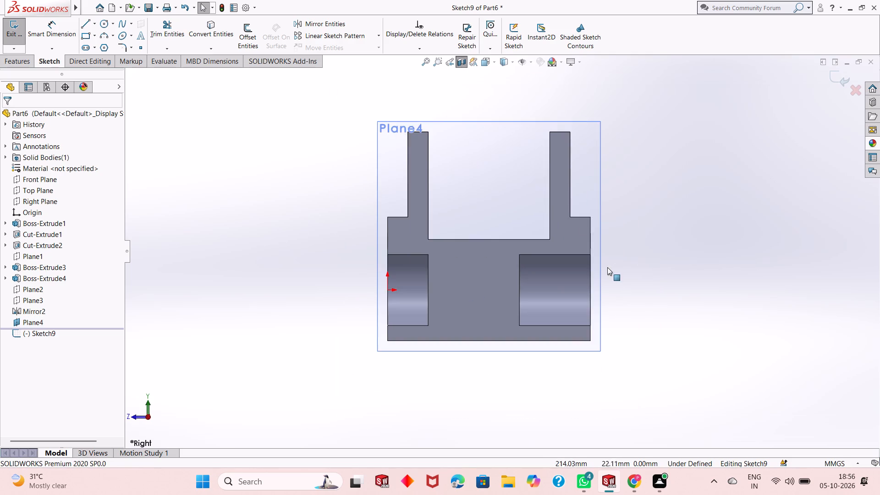
pyautogui.scroll(-2, 612, 265)
pyautogui.scroll(1, 385, 297)
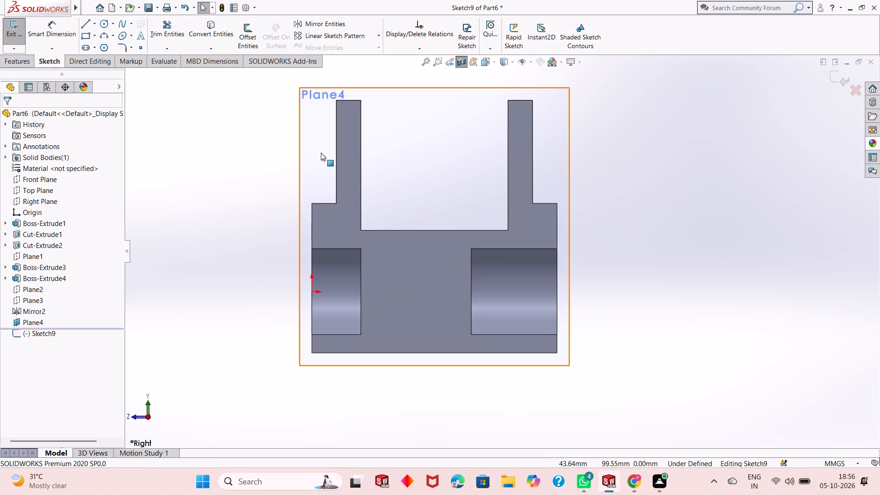
# Draw a horizontal construction centerline about 90 mm long along the cylinder's axis, between the inner end faces of the two bores.
pyautogui.click(95, 24)
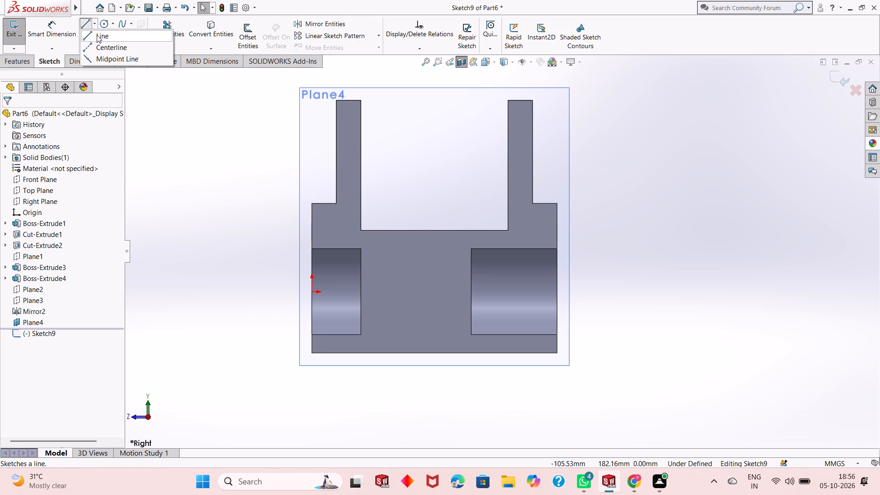
pyautogui.click(102, 46)
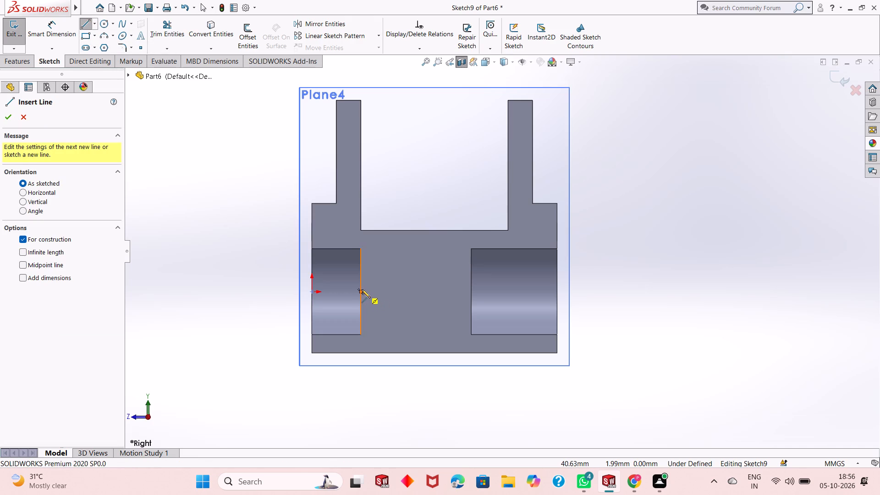
pyautogui.click(362, 293)
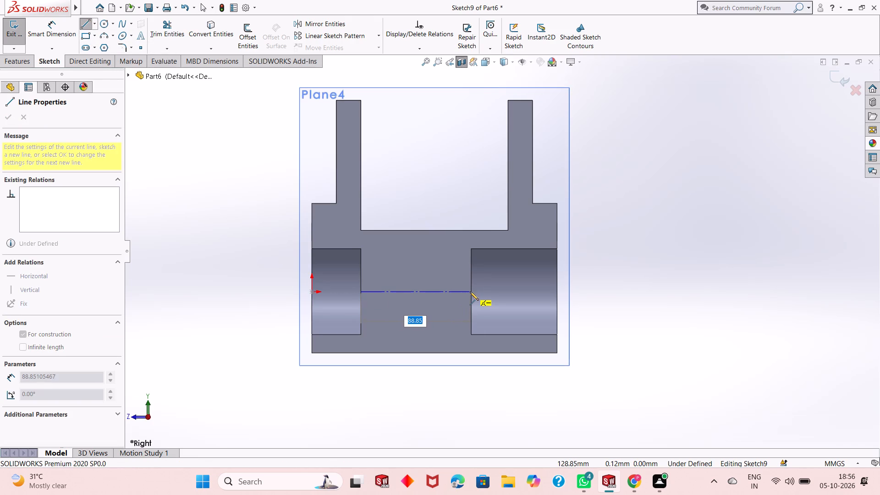
pyautogui.scroll(2, 470, 291)
pyautogui.scroll(-6, 478, 282)
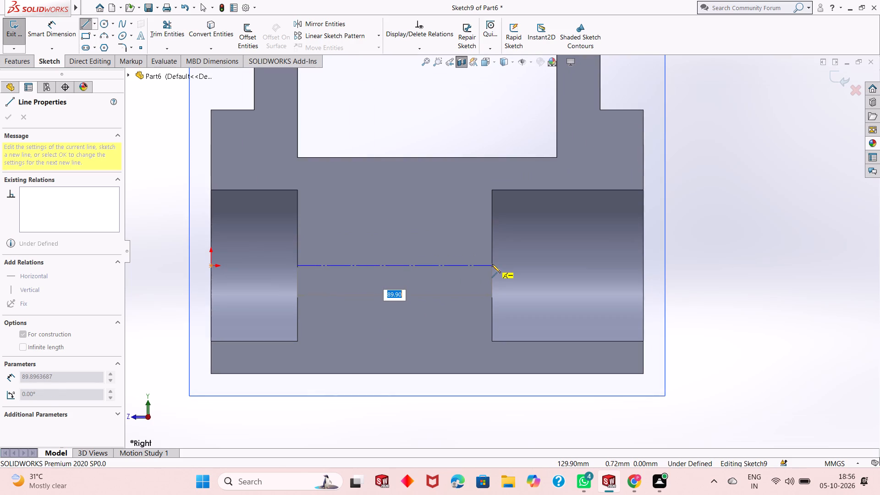
pyautogui.click(492, 264)
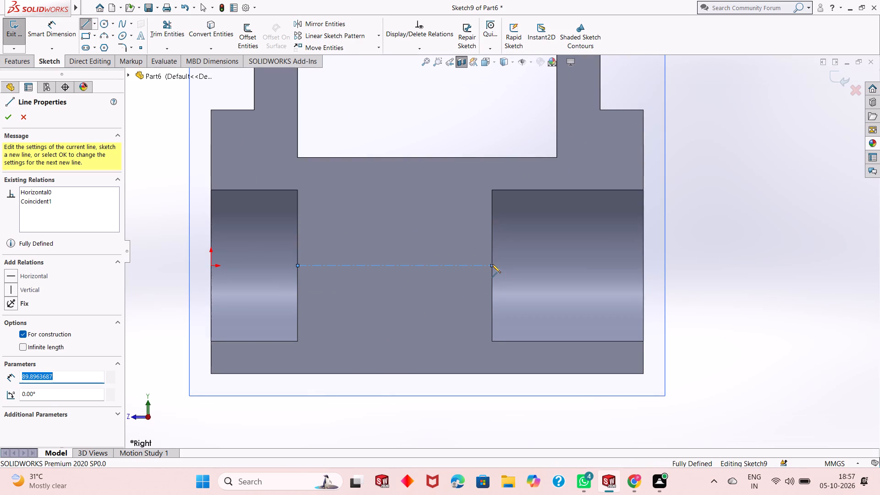
pyautogui.press('Escape')
pyautogui.press('Escape')
pyautogui.scroll(1, 456, 285)
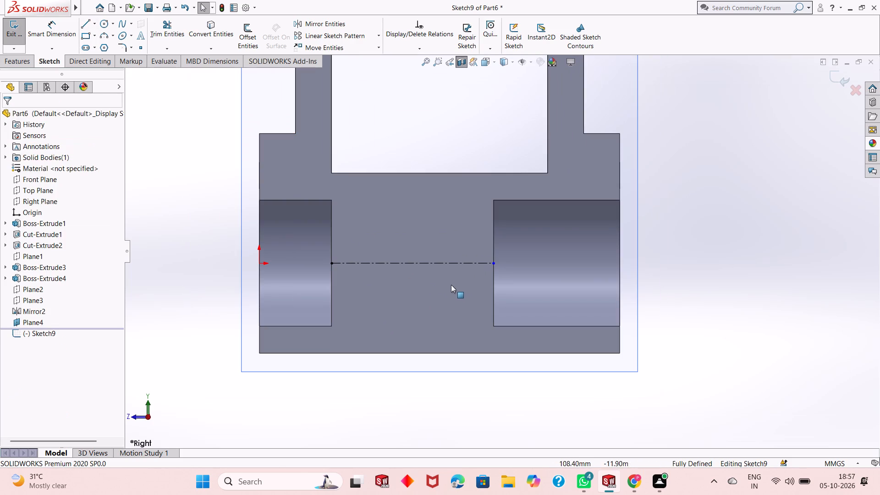
pyautogui.press('Escape')
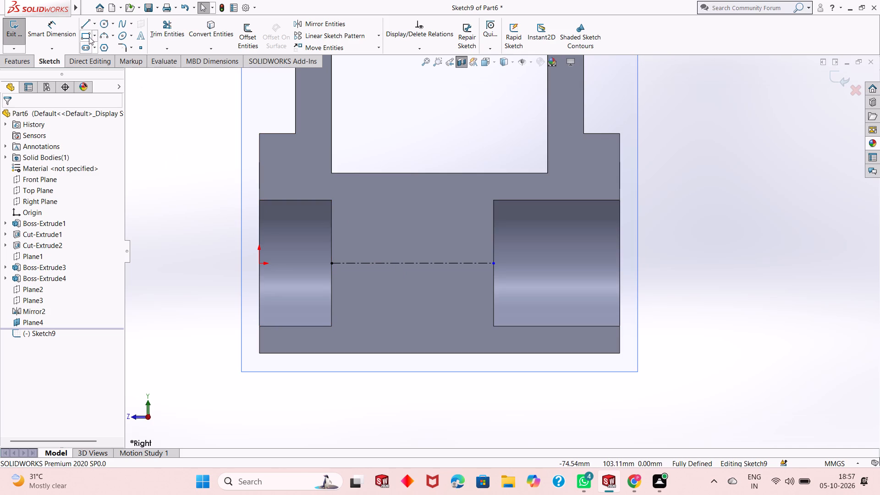
# Draw a three-line profile above the centerline: up 37.5 mm from its origin-side end, 90 mm horizontally, and back down to its other end.
pyautogui.click(82, 22)
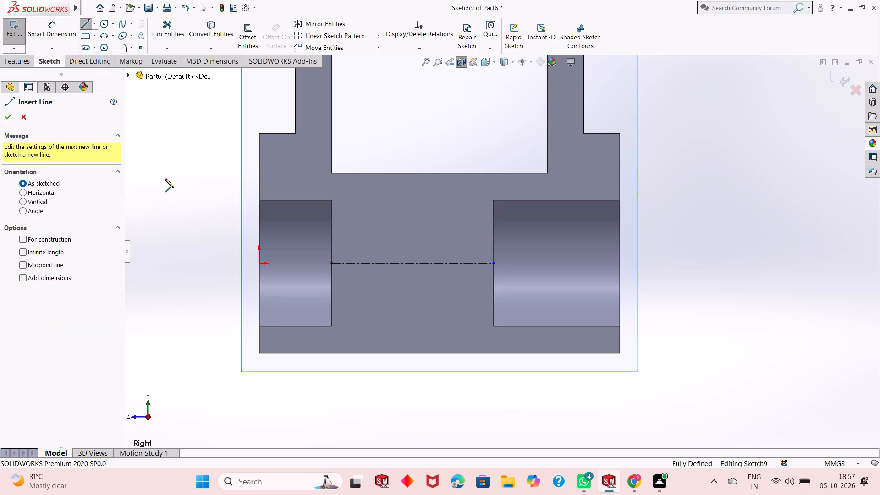
pyautogui.click(332, 264)
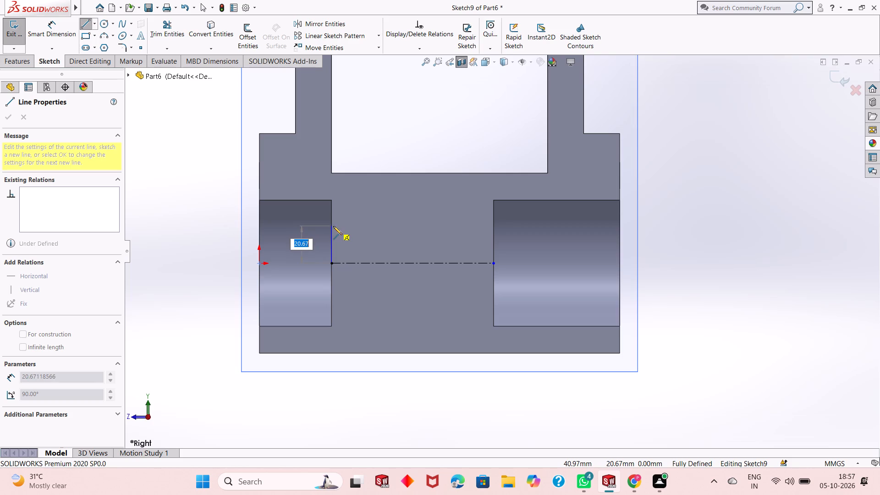
pyautogui.write('35')
pyautogui.press('BackSpace')
pyautogui.press('BackSpace')
pyautogui.write('75/2')
pyautogui.press('Return')
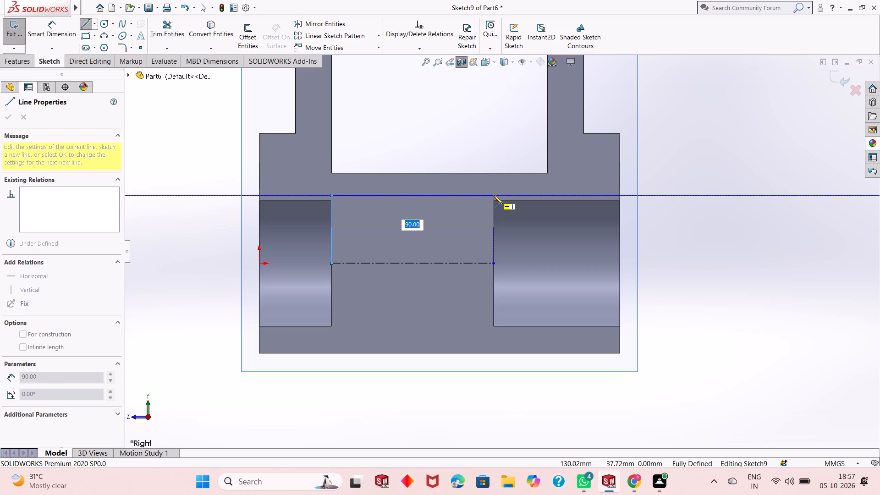
pyautogui.click(494, 195)
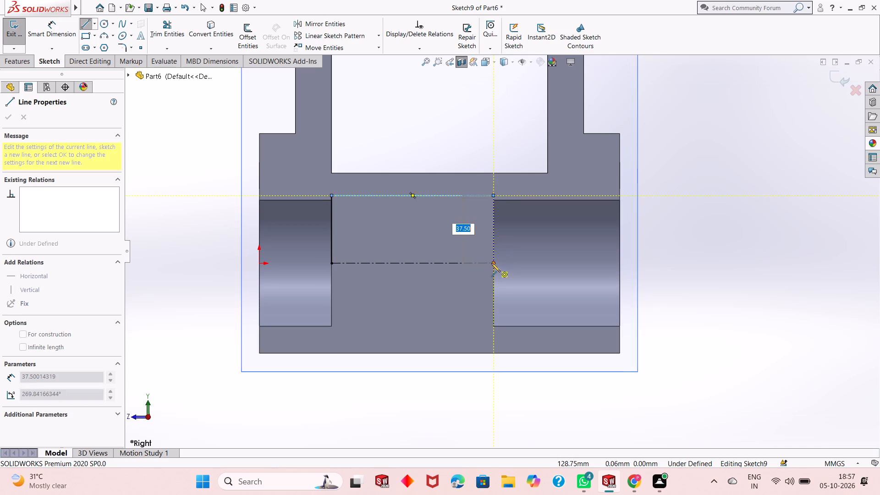
pyautogui.click(494, 265)
pyautogui.press('Escape')
pyautogui.press('Escape')
pyautogui.press('Escape')
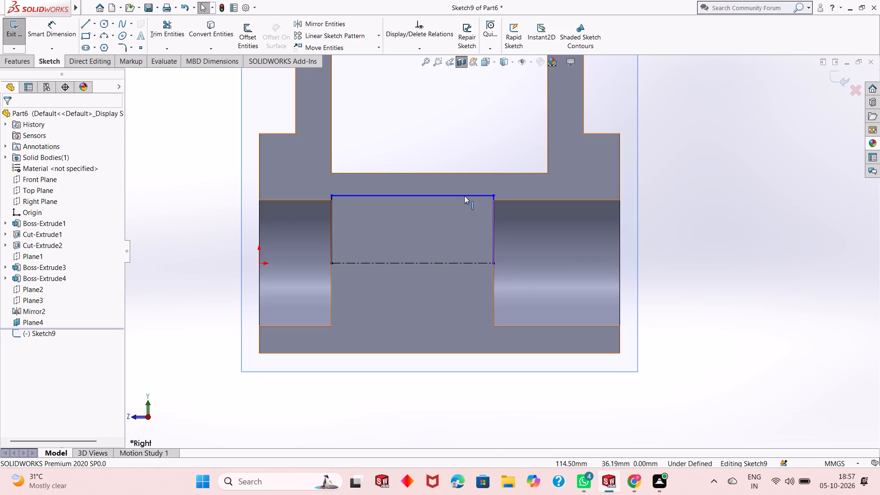
# Dimension the length of the profile's upper horizontal line and the height of its vertical line at the shallower bore.
pyautogui.scroll(2, 443, 187)
pyautogui.scroll(-3, 420, 212)
pyautogui.scroll(-3, 459, 259)
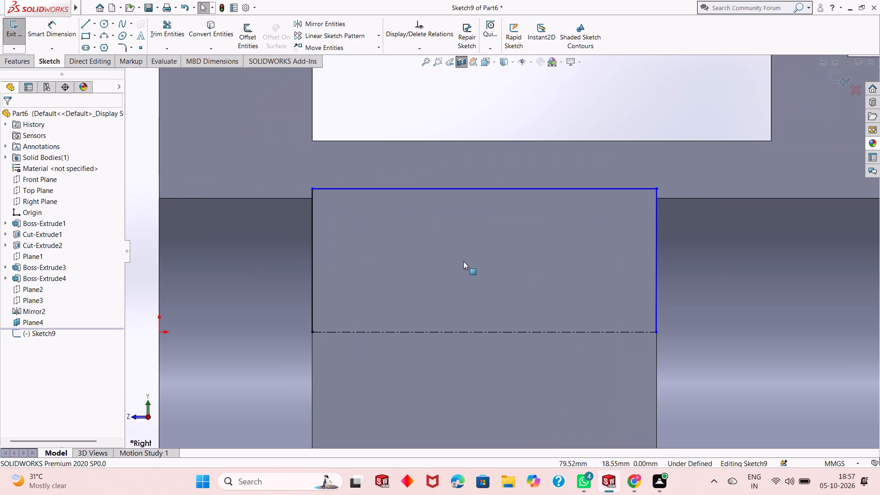
pyautogui.scroll(-1, 526, 269)
pyautogui.scroll(1, 461, 234)
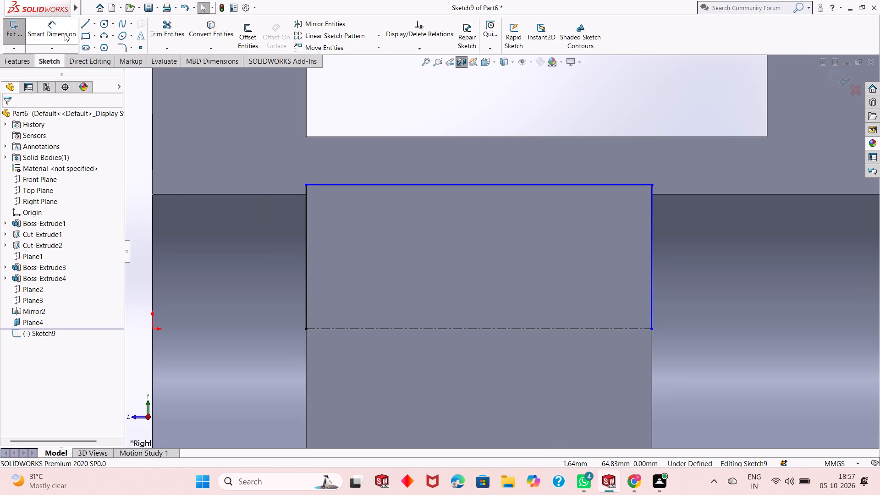
pyautogui.click(63, 32)
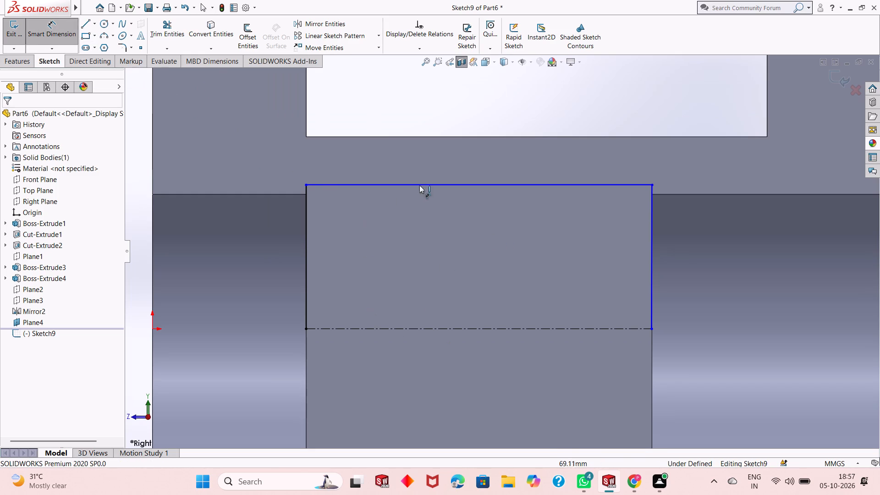
pyautogui.click(441, 183)
pyautogui.click(462, 103)
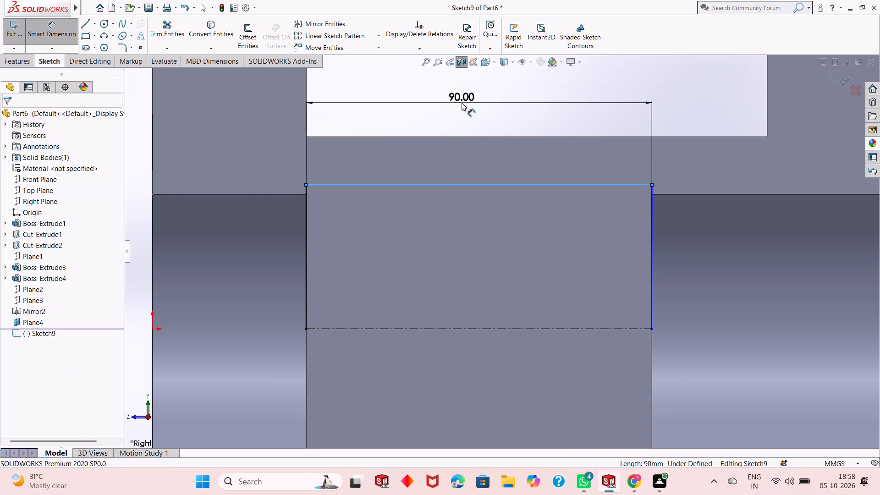
pyautogui.click(418, 85)
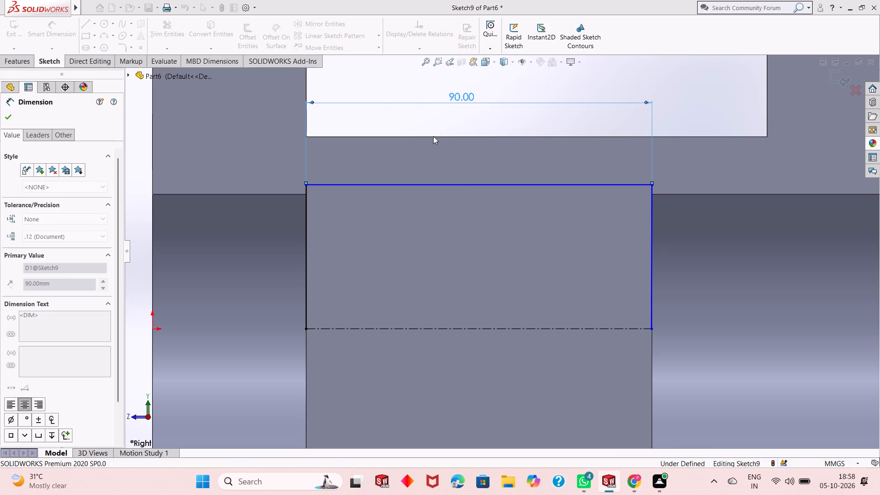
pyautogui.click(306, 247)
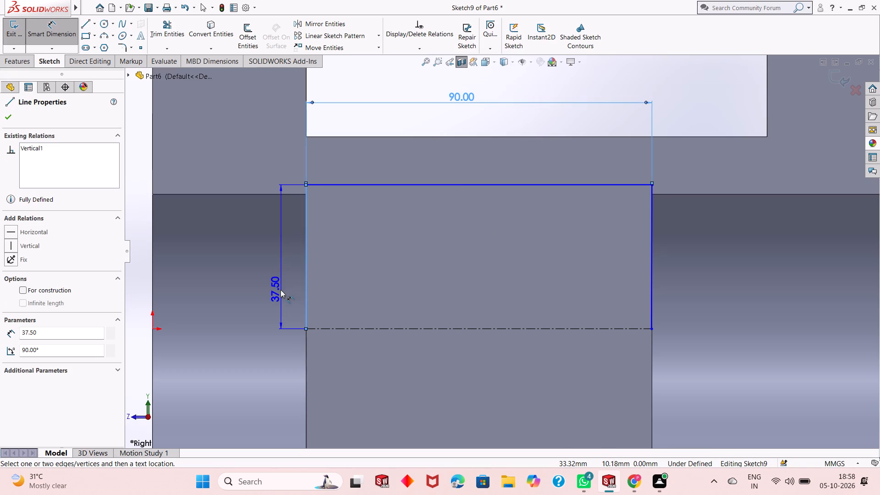
pyautogui.click(280, 290)
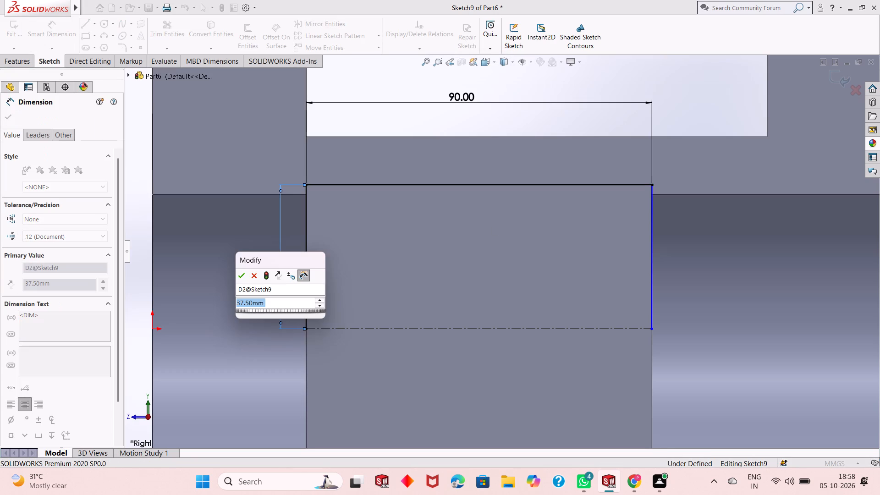
pyautogui.press('Return')
pyautogui.press('Escape')
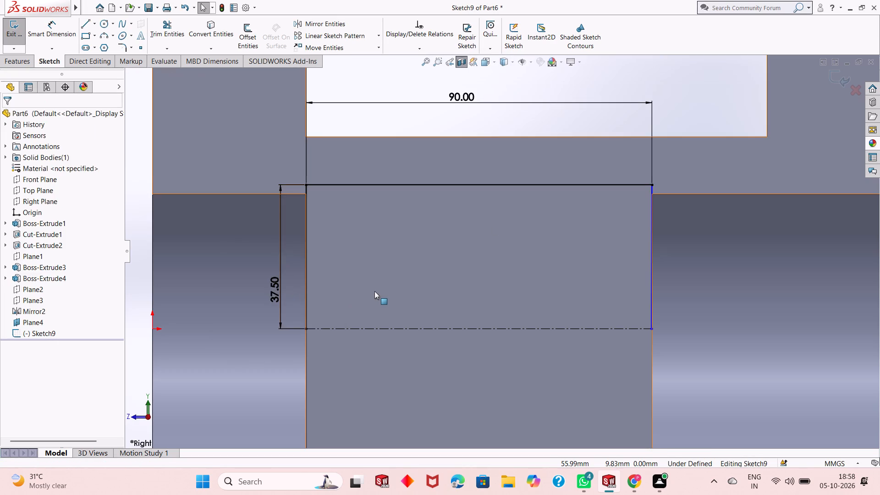
# Examine the profile between the two bores, particularly its vertical line at the deeper bore's inner face.
pyautogui.scroll(1, 374, 291)
pyautogui.scroll(1, 445, 296)
pyautogui.scroll(-1, 544, 307)
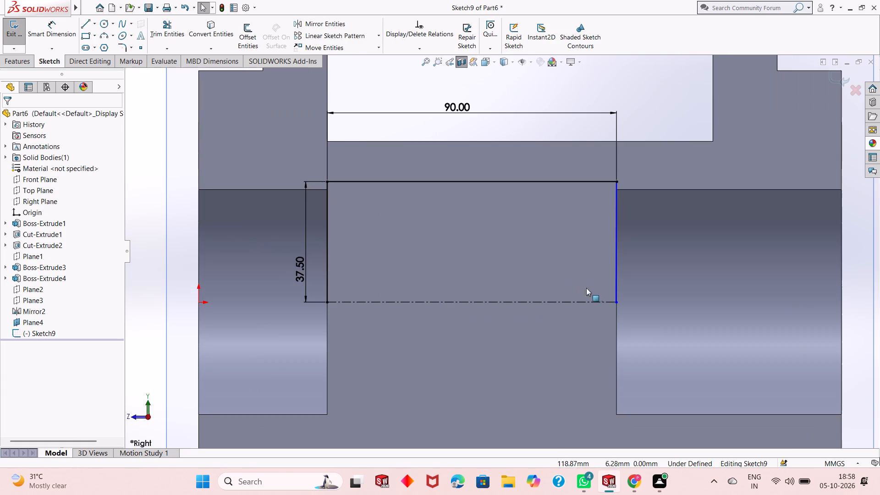
pyautogui.scroll(1, 510, 287)
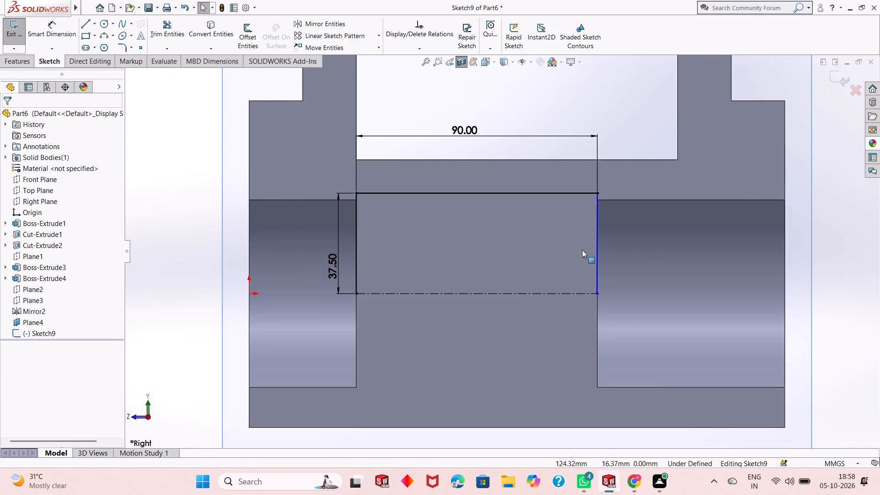
pyautogui.scroll(-1, 582, 250)
pyautogui.scroll(2, 514, 272)
pyautogui.scroll(-1, 590, 265)
pyautogui.scroll(1, 504, 290)
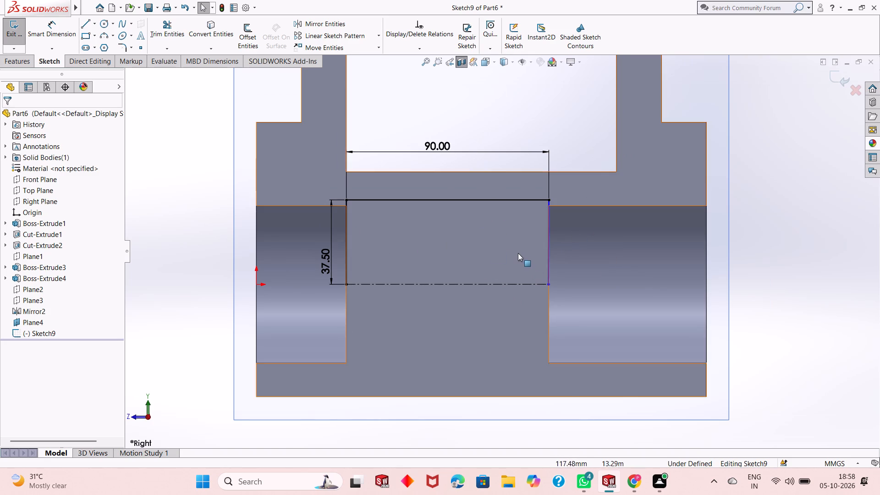
pyautogui.scroll(1, 515, 248)
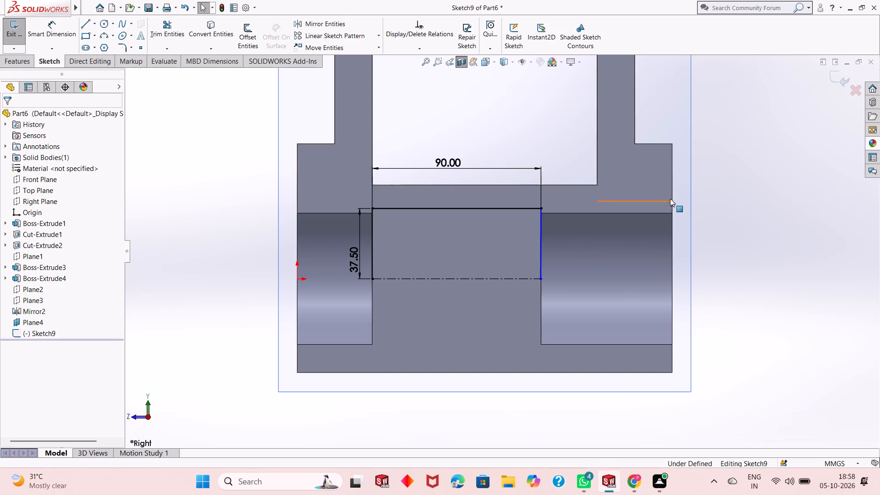
pyautogui.scroll(-4, 569, 265)
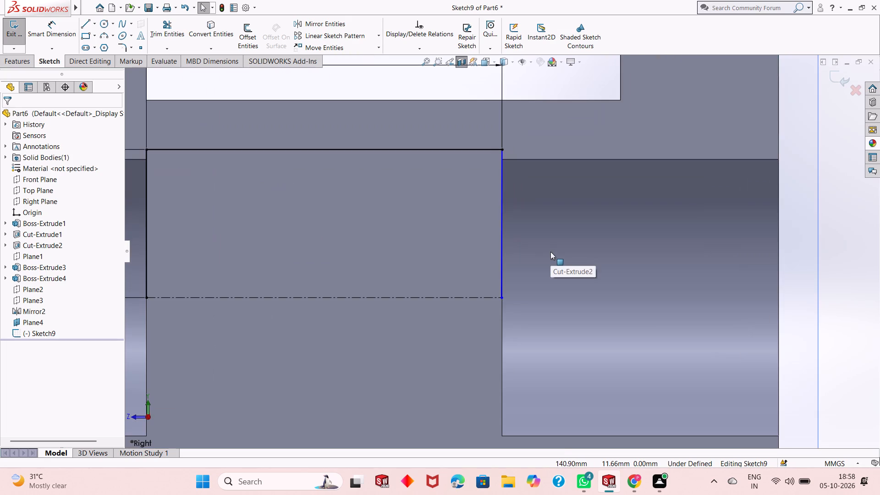
pyautogui.scroll(-1, 519, 243)
pyautogui.scroll(3, 518, 246)
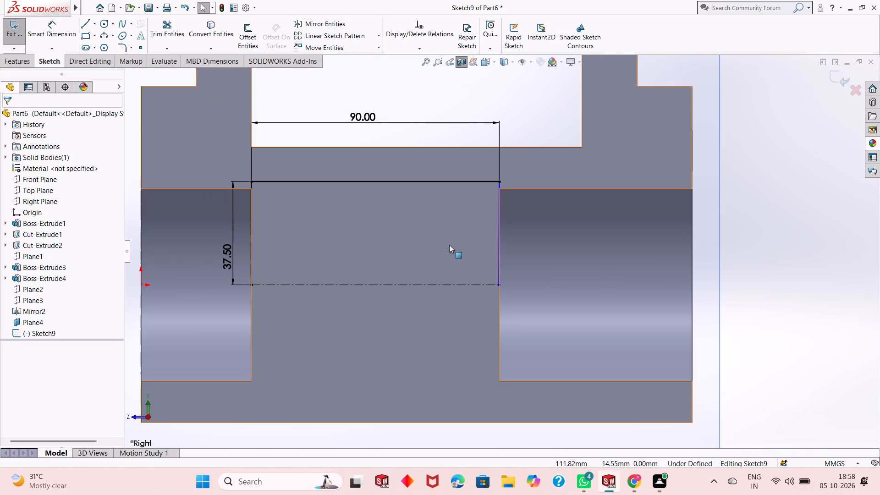
pyautogui.scroll(1, 453, 255)
pyautogui.scroll(-1, 464, 242)
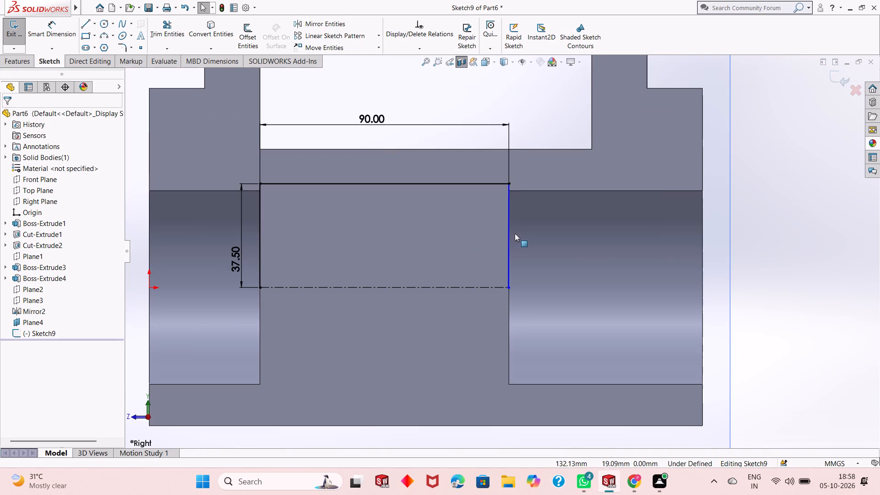
pyautogui.click(508, 210)
pyautogui.press('Escape')
pyautogui.press('Escape')
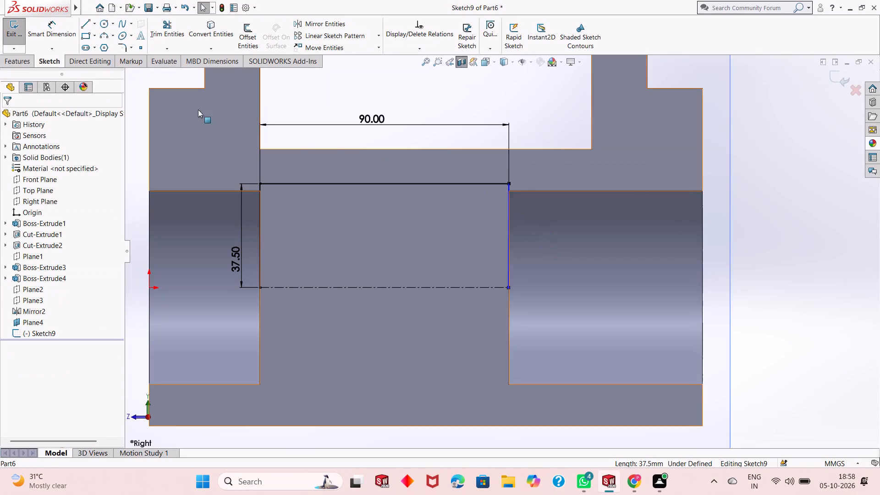
pyautogui.press('Escape')
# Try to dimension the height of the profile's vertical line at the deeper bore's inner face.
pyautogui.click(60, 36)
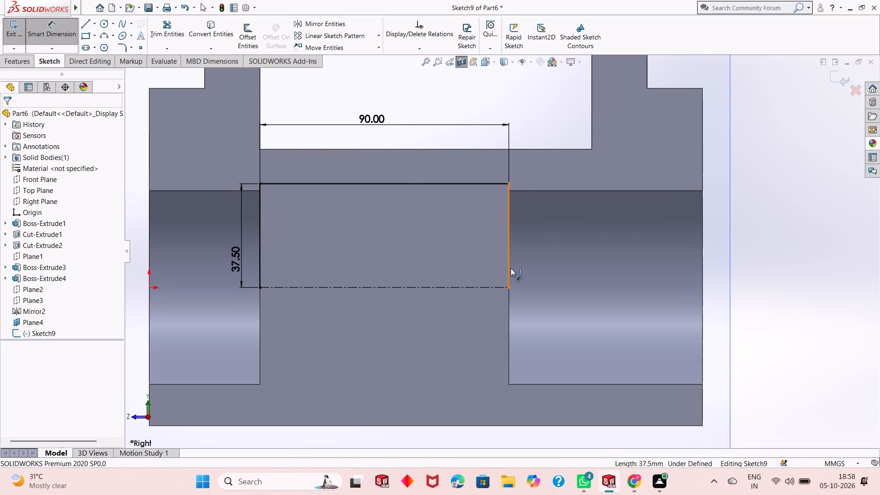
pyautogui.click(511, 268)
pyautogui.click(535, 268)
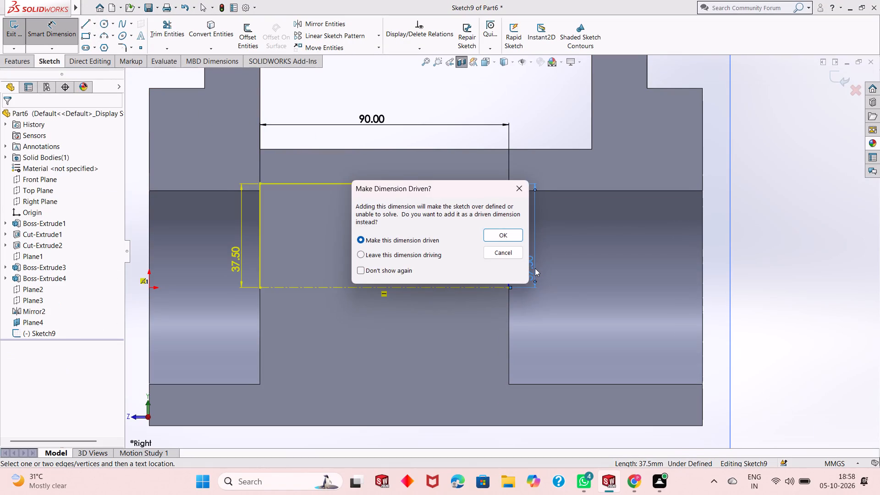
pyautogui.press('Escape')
# Dimension the horizontal distance from the origin to the centerline's far end at the deeper bore.
pyautogui.scroll(1, 535, 268)
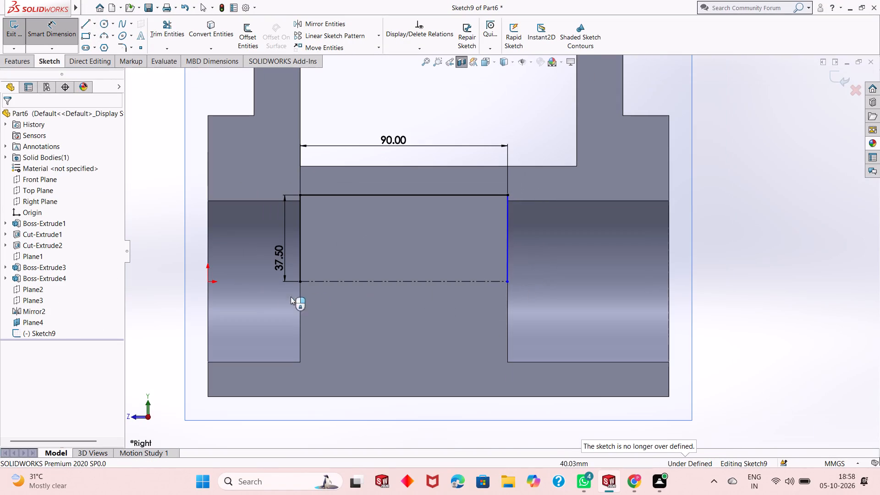
pyautogui.scroll(1, 254, 289)
pyautogui.click(256, 278)
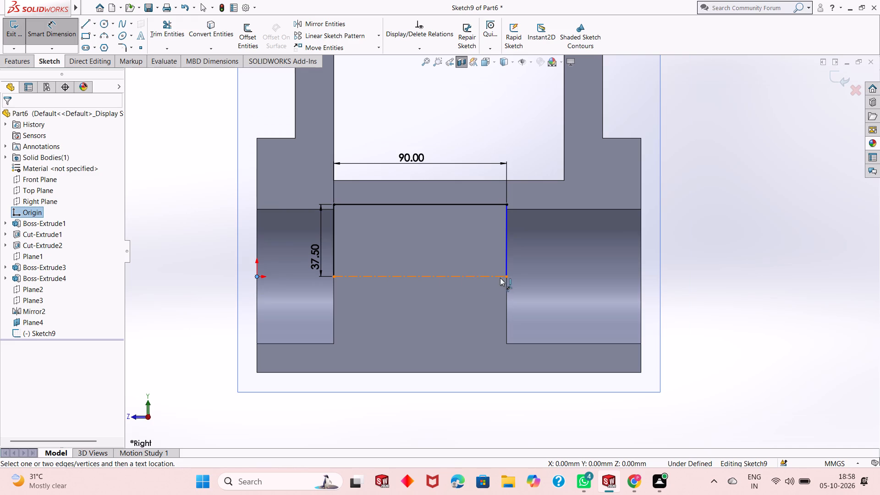
pyautogui.click(507, 274)
pyautogui.click(498, 416)
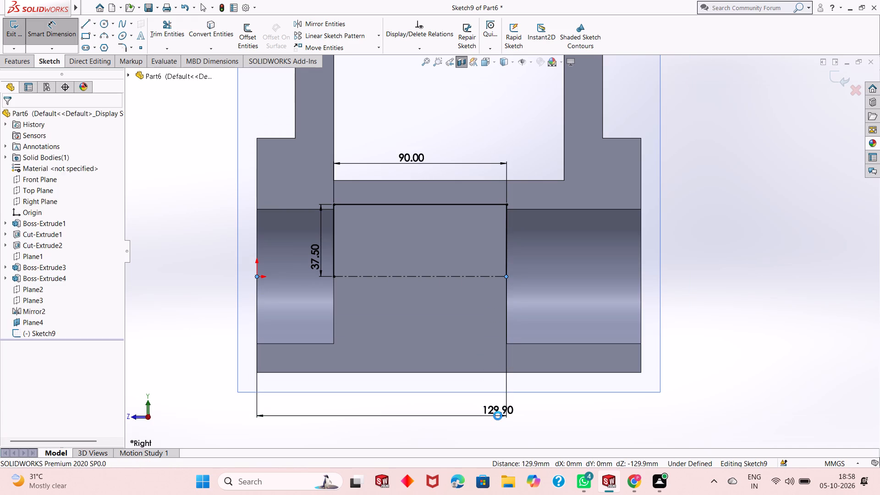
pyautogui.press('Return')
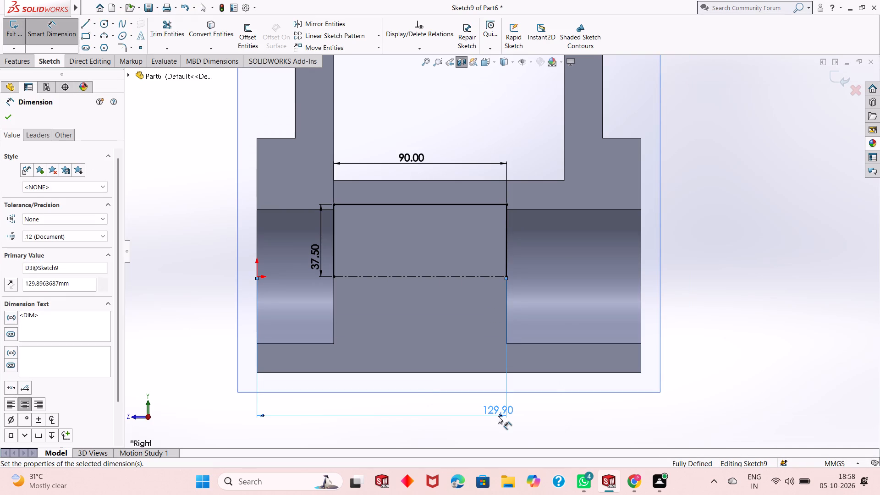
pyautogui.press('Escape')
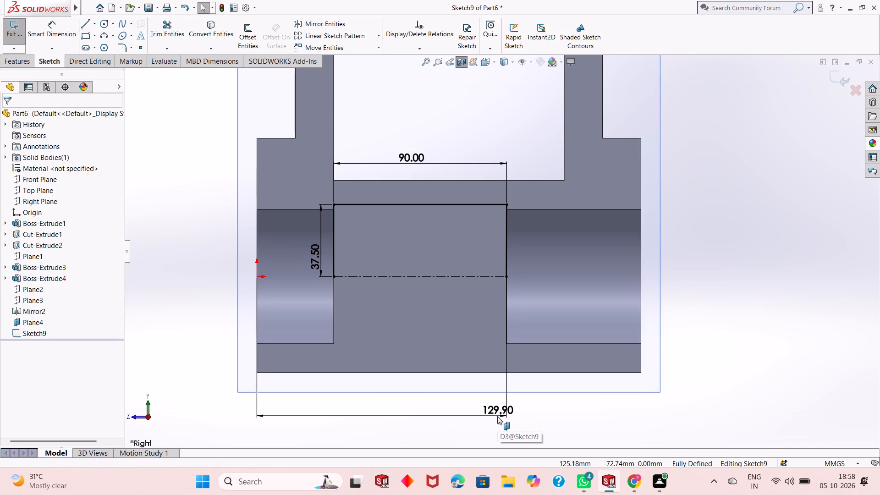
# Fillet both upper corners of the interior profile with a 5 mm radius.
pyautogui.scroll(1, 467, 276)
pyautogui.scroll(-2, 455, 231)
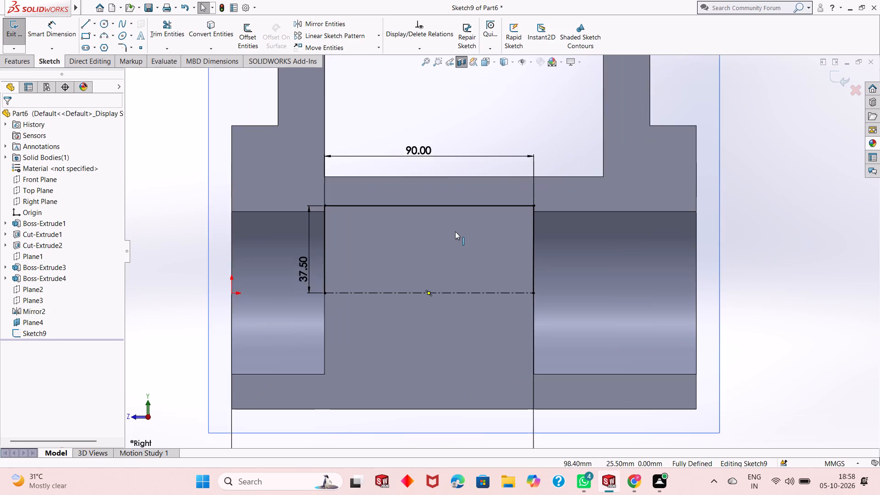
pyautogui.scroll(2, 455, 231)
pyautogui.scroll(-3, 364, 204)
pyautogui.scroll(-1, 528, 249)
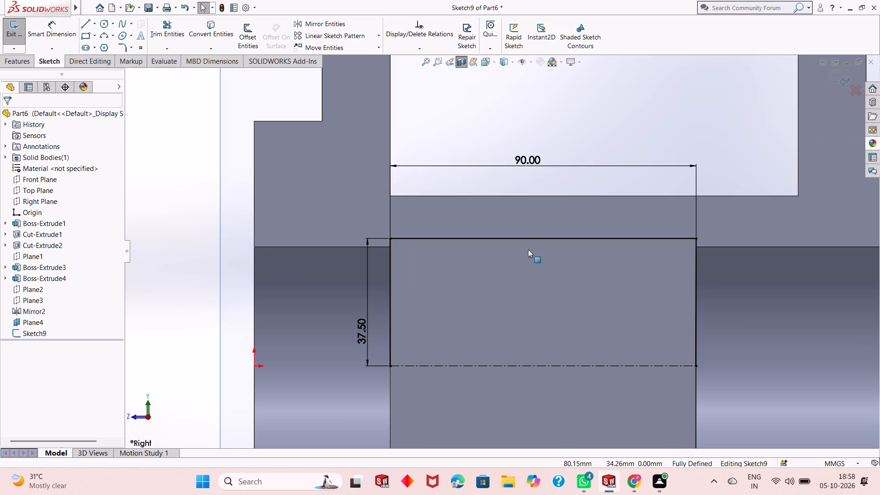
pyautogui.click(122, 47)
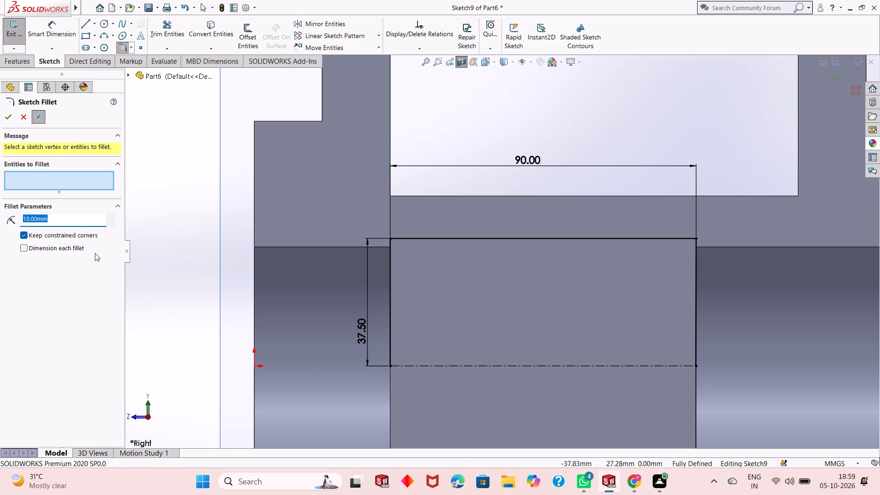
pyautogui.press('5')
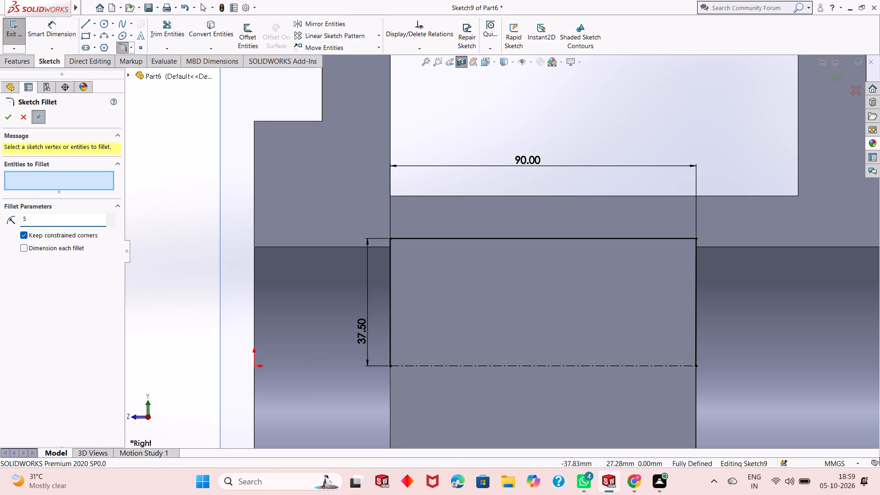
pyautogui.press('Return')
pyautogui.scroll(-2, 406, 251)
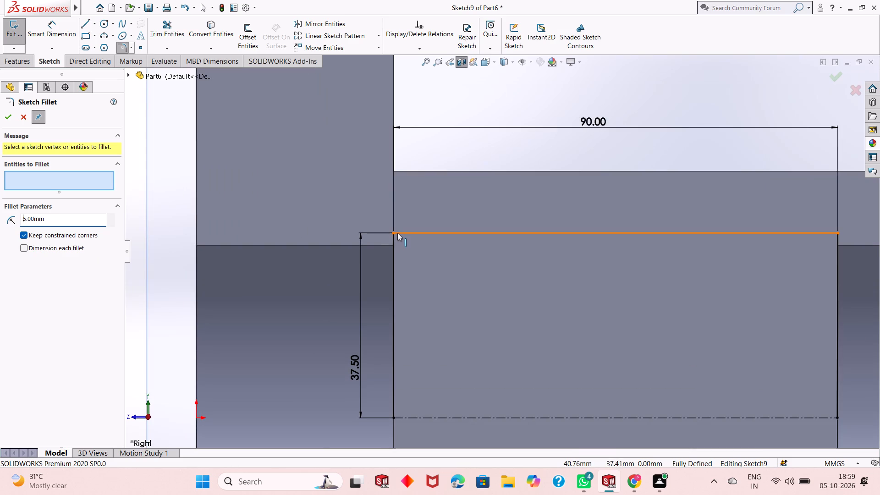
pyautogui.click(395, 233)
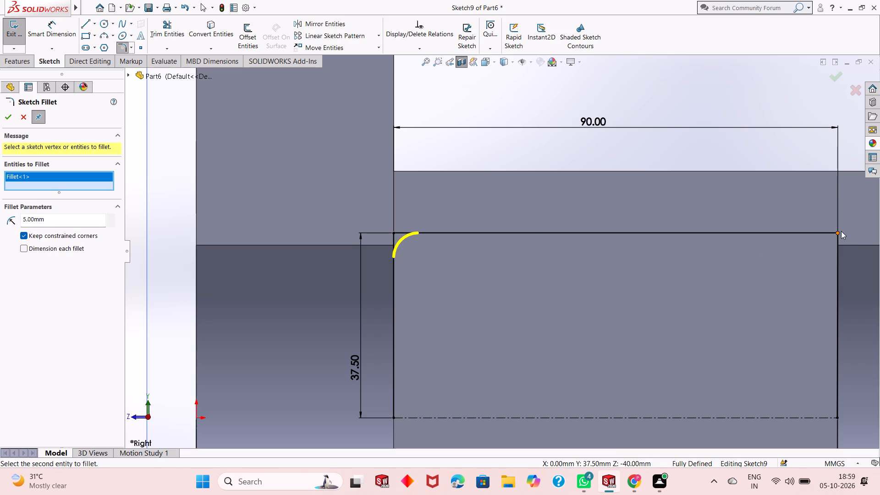
pyautogui.click(839, 231)
pyautogui.scroll(4, 636, 291)
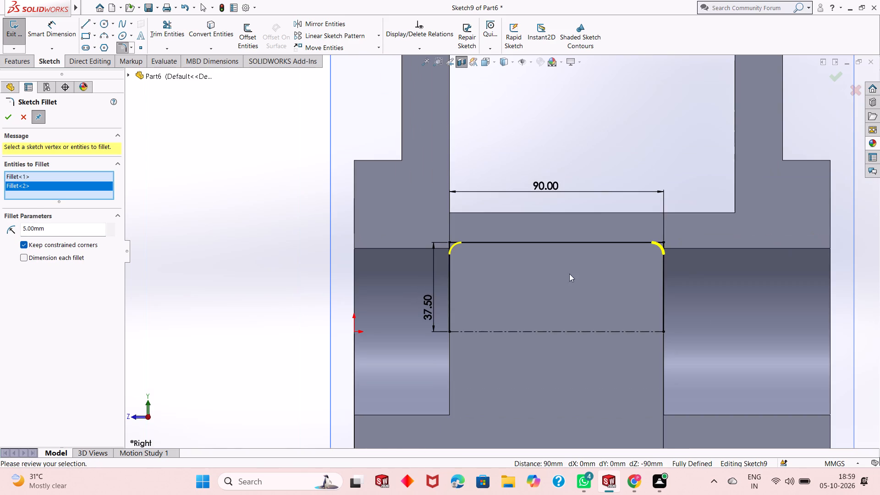
pyautogui.click(5, 117)
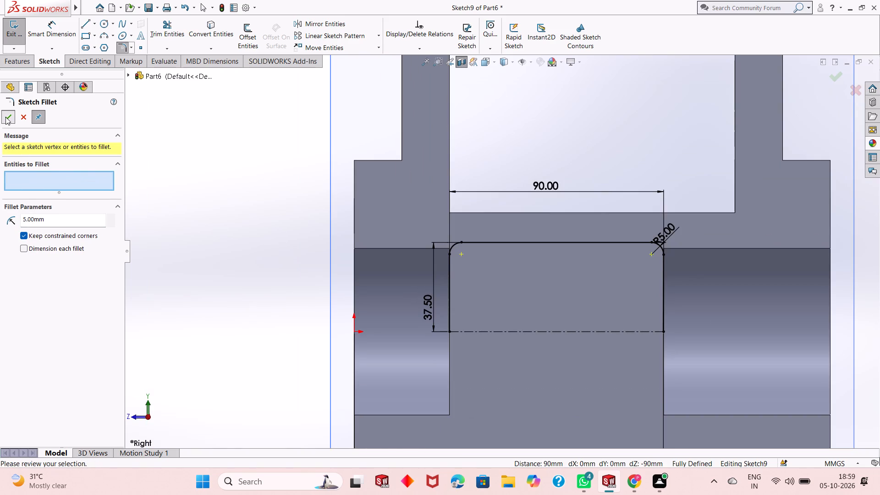
pyautogui.click(5, 117)
# Start a revolved cut from the filleted profile and have its open side along the centerline closed automatically.
pyautogui.moveTo(540, 258); pyautogui.dragTo(546, 258, button='middle')
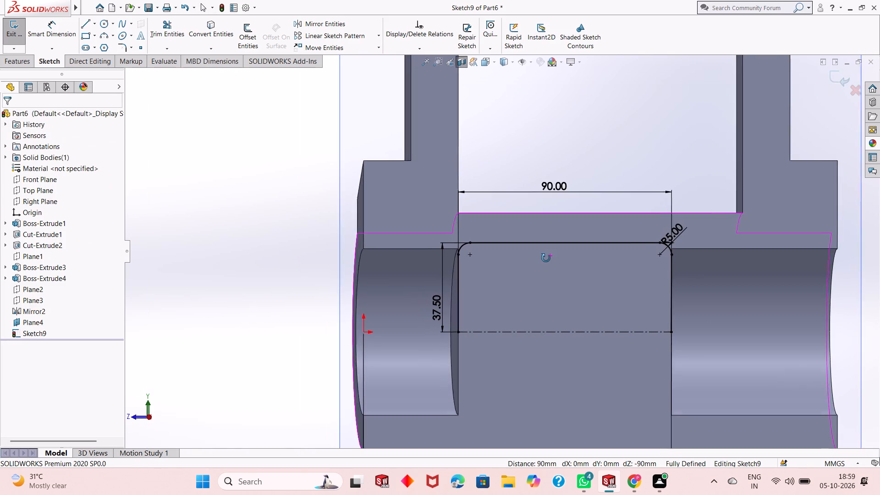
pyautogui.moveTo(546, 258); pyautogui.dragTo(551, 259, button='middle')
pyautogui.scroll(1, 568, 284)
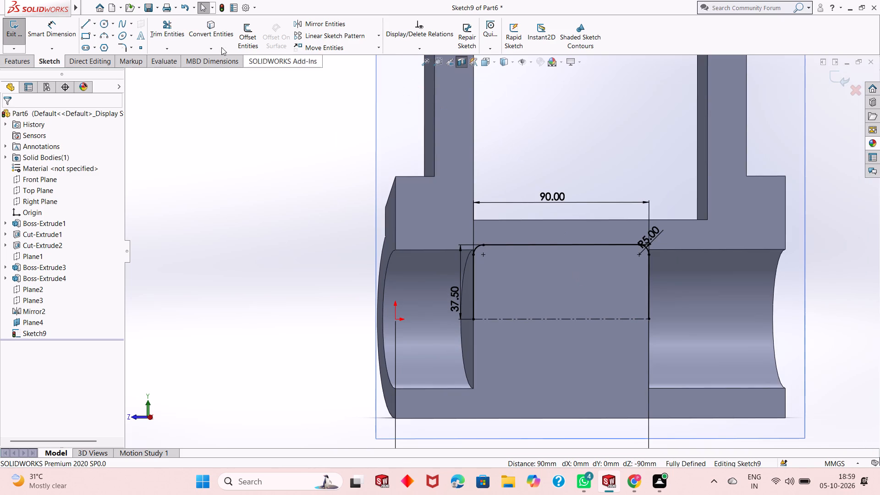
pyautogui.click(18, 66)
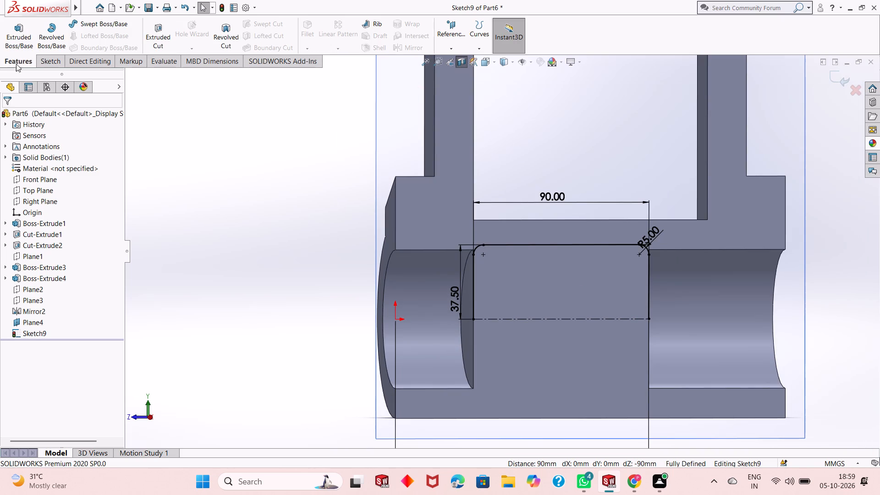
pyautogui.click(227, 44)
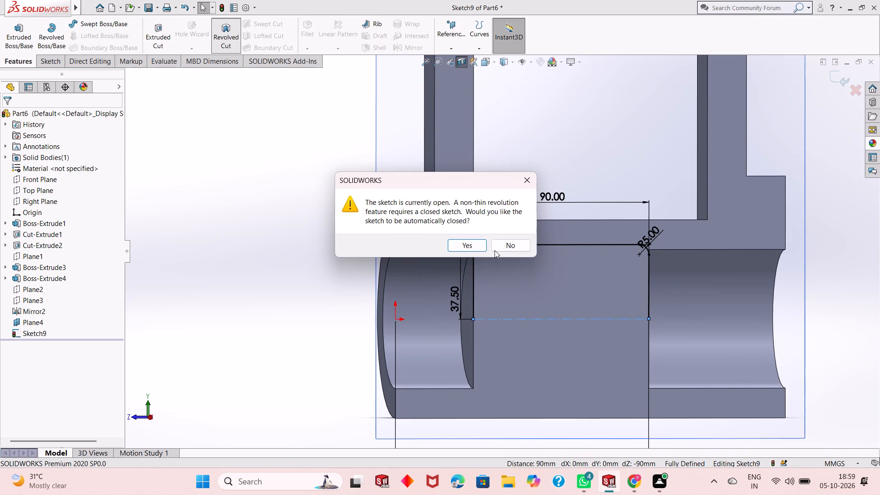
pyautogui.click(467, 245)
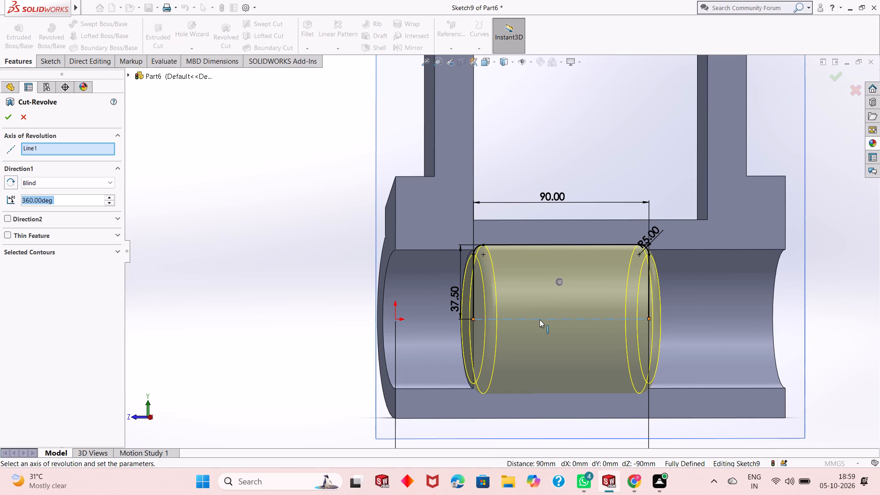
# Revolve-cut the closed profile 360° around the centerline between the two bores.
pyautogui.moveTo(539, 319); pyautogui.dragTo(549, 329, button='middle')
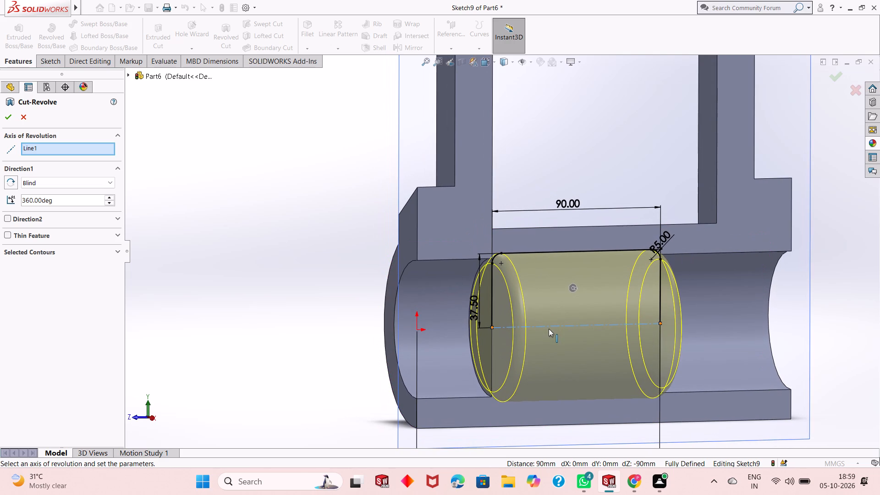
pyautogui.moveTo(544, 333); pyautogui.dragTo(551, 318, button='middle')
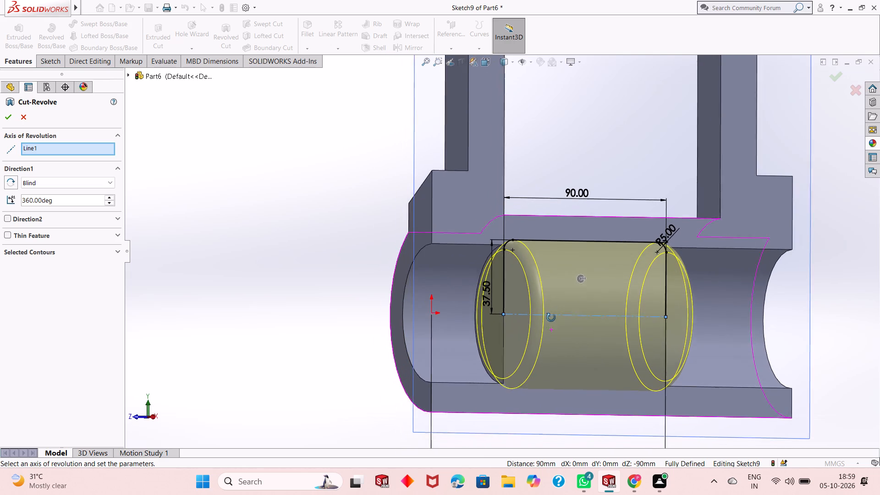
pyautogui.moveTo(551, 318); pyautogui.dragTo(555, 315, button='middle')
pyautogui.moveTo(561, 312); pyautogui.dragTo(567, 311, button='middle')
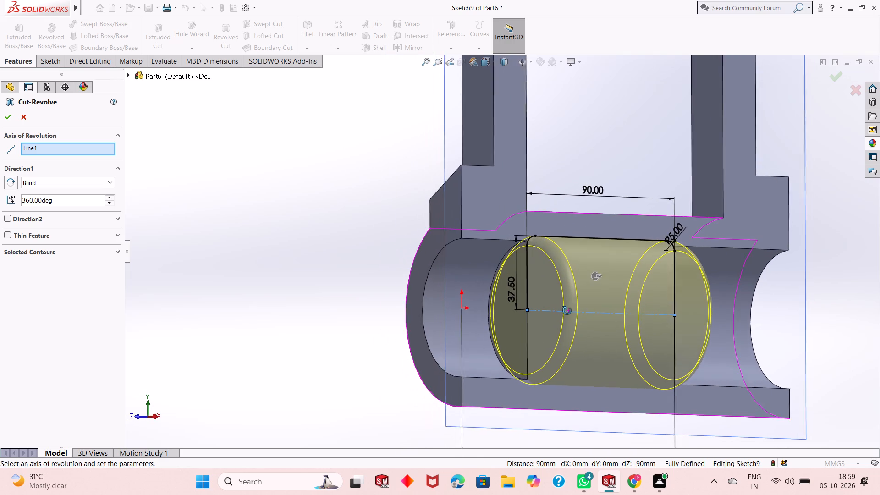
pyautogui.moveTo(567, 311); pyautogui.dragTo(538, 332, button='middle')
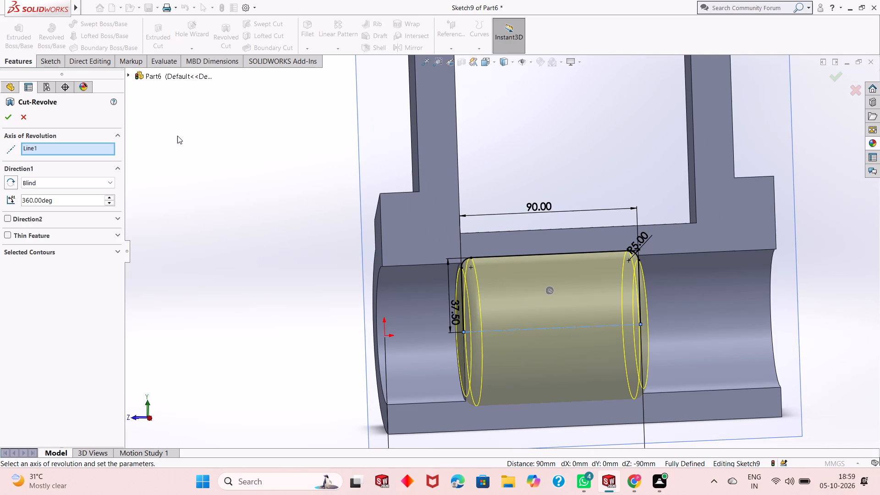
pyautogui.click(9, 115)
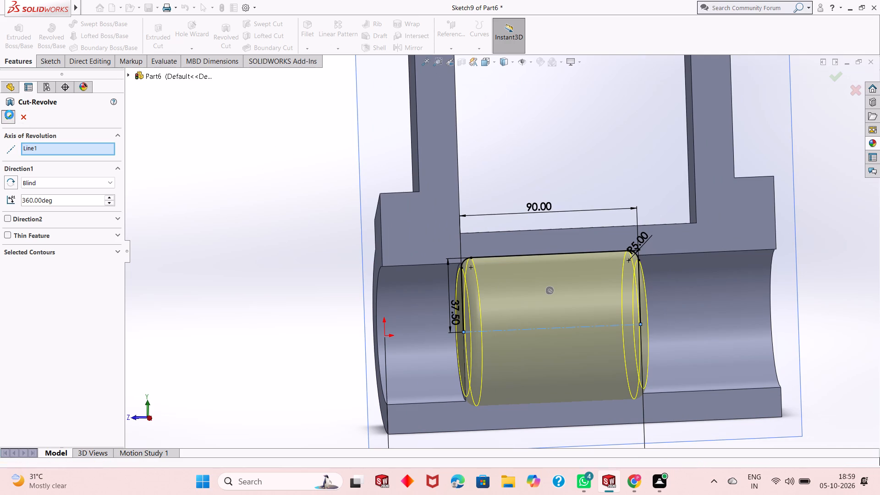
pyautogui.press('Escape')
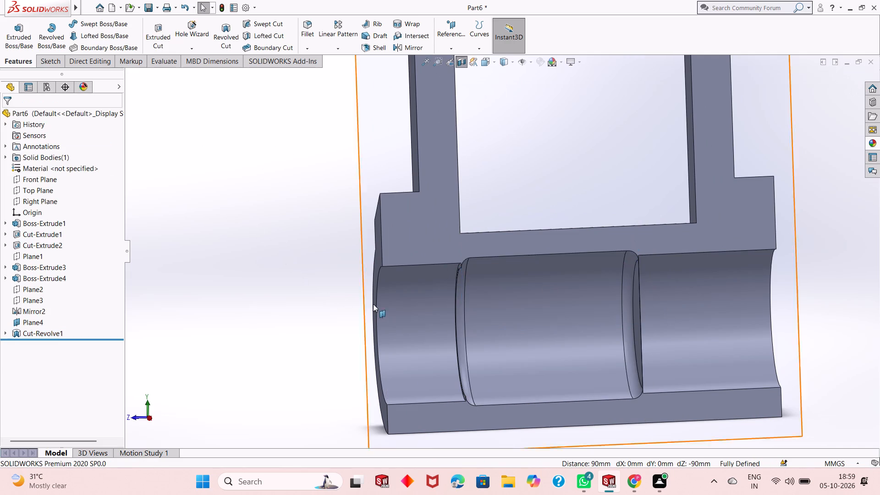
# Examine the revolved recess between the two bores from several angles, including its rounded ends and the shoulders at each bore.
pyautogui.moveTo(382, 302); pyautogui.dragTo(454, 293, button='middle')
pyautogui.scroll(-3, 434, 289)
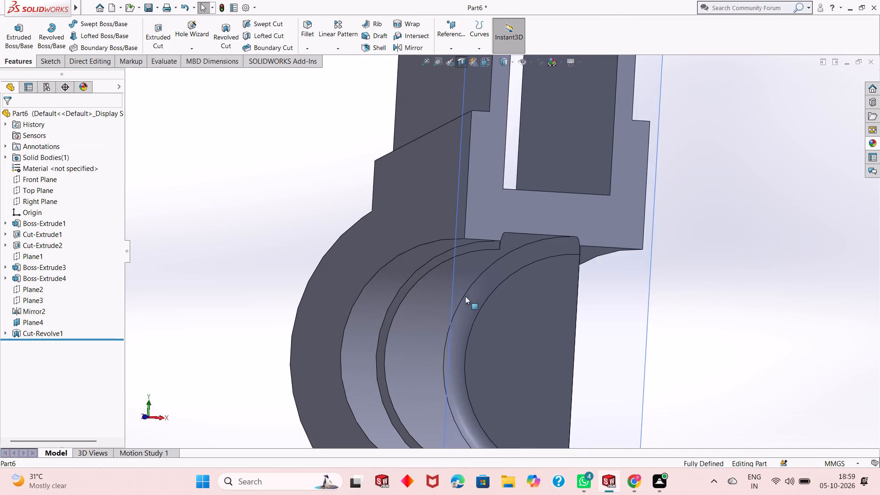
pyautogui.moveTo(474, 298); pyautogui.dragTo(447, 306, button='middle')
pyautogui.scroll(2, 432, 308)
pyautogui.moveTo(451, 301); pyautogui.dragTo(434, 309, button='middle')
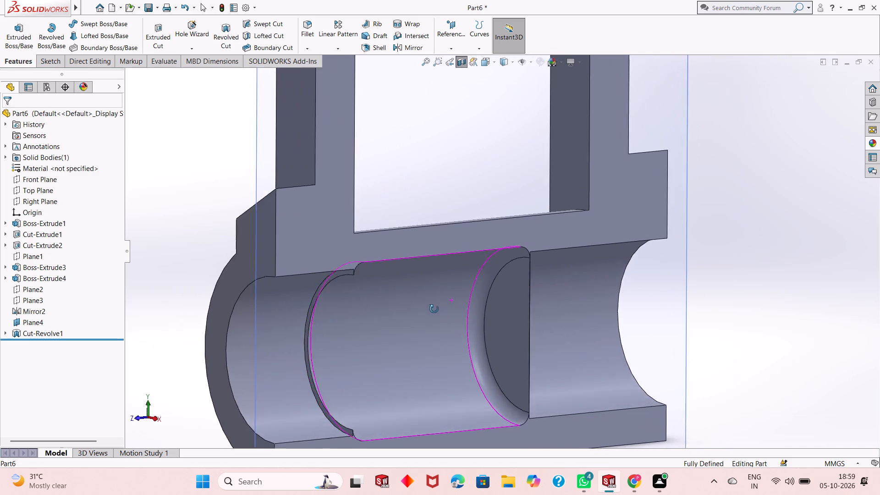
pyautogui.moveTo(434, 309); pyautogui.dragTo(403, 319, button='middle')
pyautogui.scroll(2, 405, 311)
pyautogui.moveTo(406, 308); pyautogui.dragTo(397, 313, button='middle')
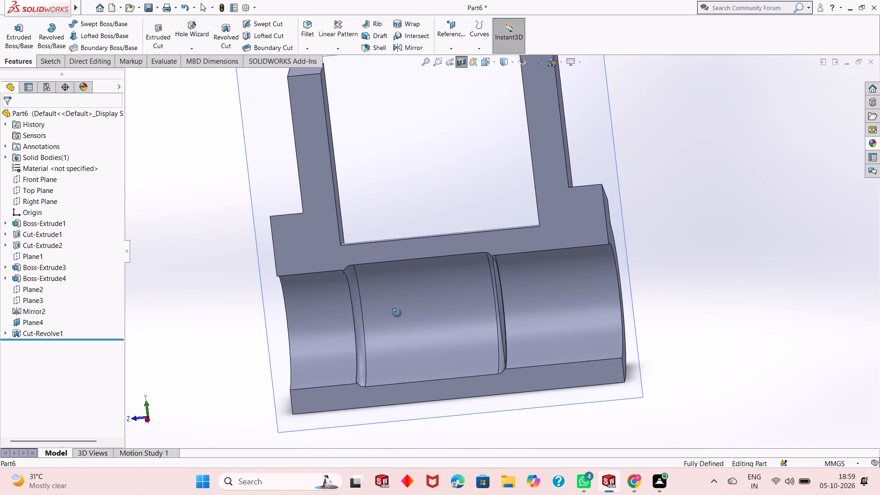
pyautogui.moveTo(397, 313); pyautogui.dragTo(385, 317, button='middle')
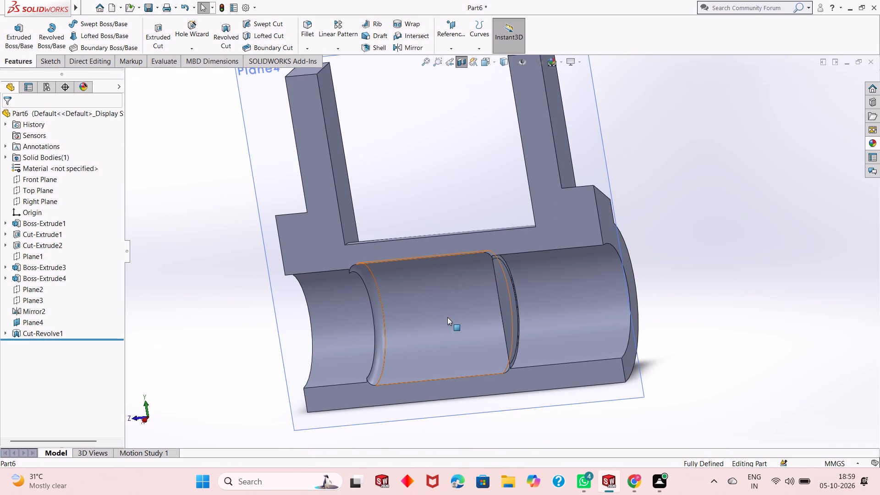
pyautogui.moveTo(447, 317); pyautogui.dragTo(512, 298, button='middle')
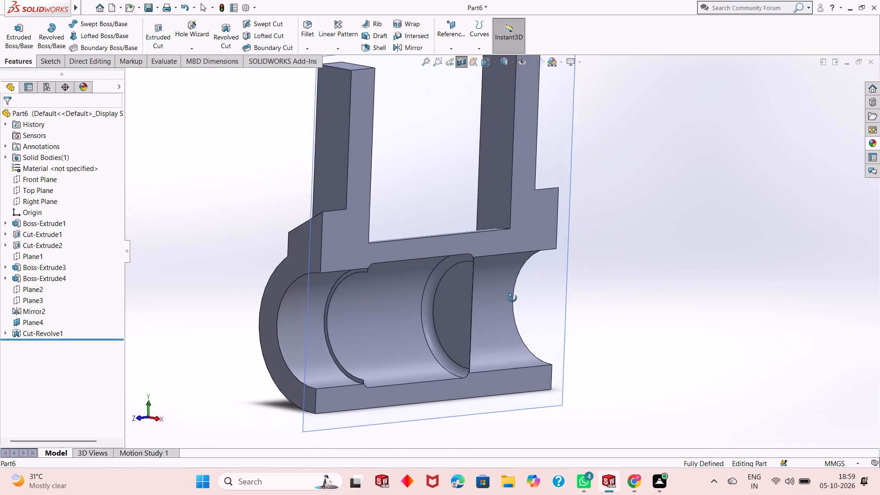
pyautogui.moveTo(512, 298); pyautogui.dragTo(416, 313, button='middle')
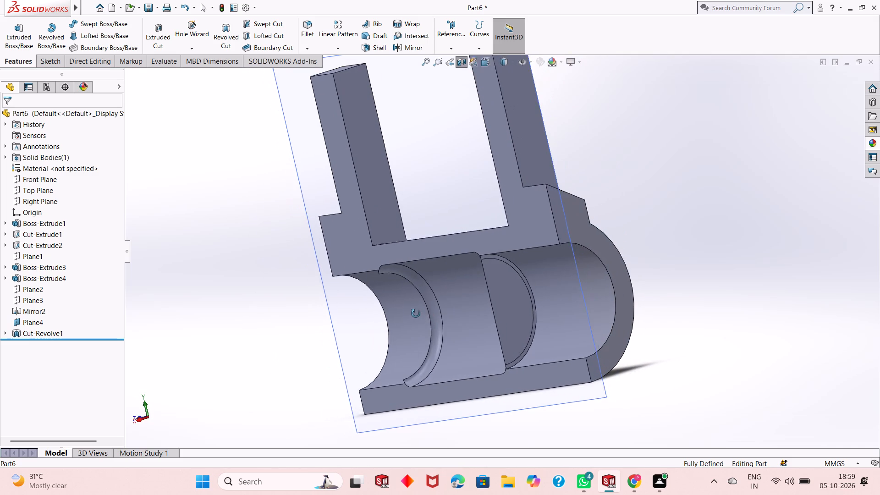
pyautogui.moveTo(416, 313); pyautogui.dragTo(473, 305, button='middle')
pyautogui.scroll(-1, 459, 306)
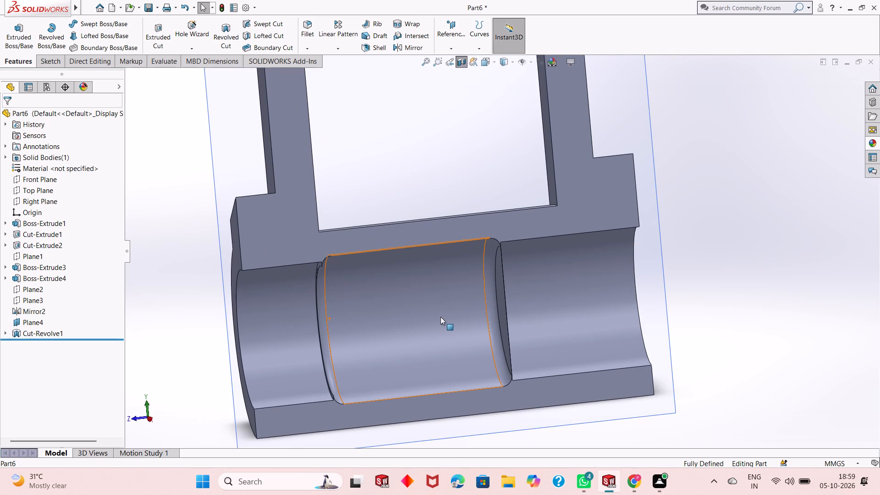
pyautogui.hotkey('ctrl', '8')
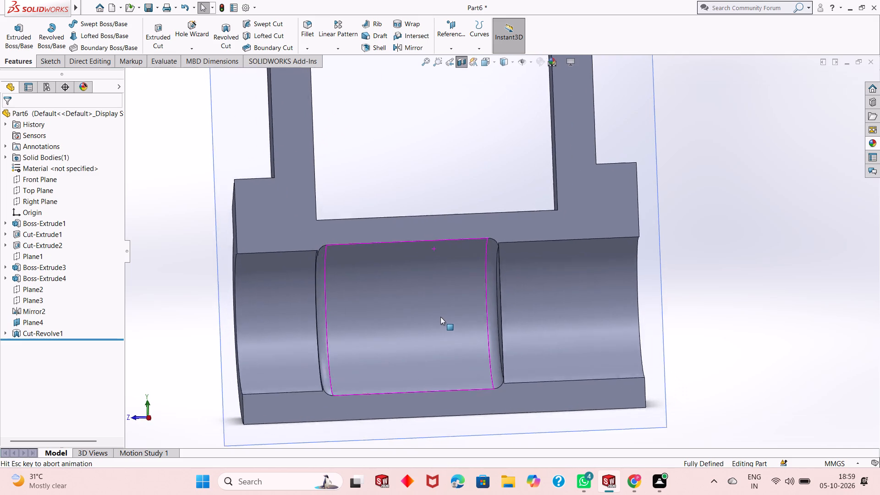
pyautogui.scroll(-1, 482, 266)
pyautogui.press('Escape')
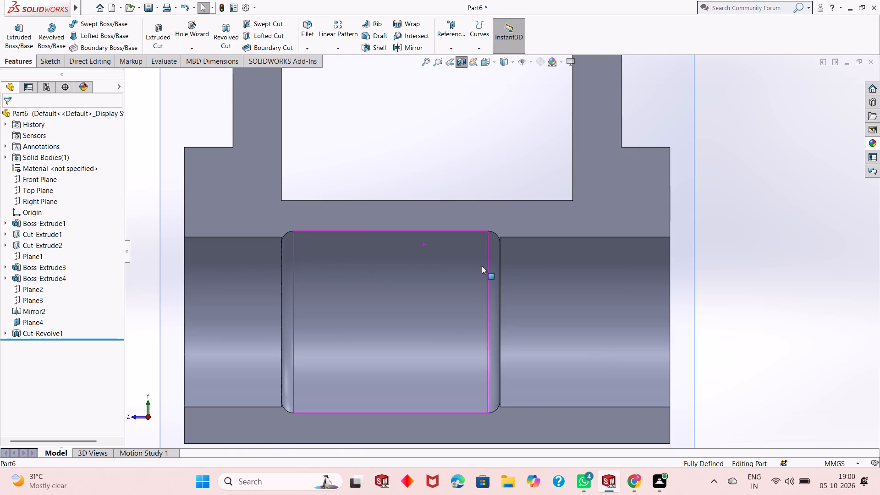
pyautogui.moveTo(431, 296); pyautogui.dragTo(444, 302, button='middle')
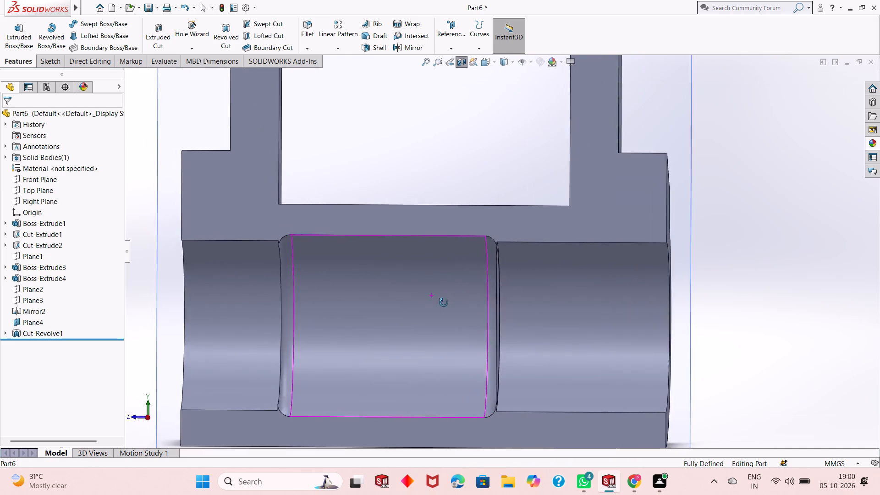
pyautogui.moveTo(444, 302); pyautogui.dragTo(468, 308, button='middle')
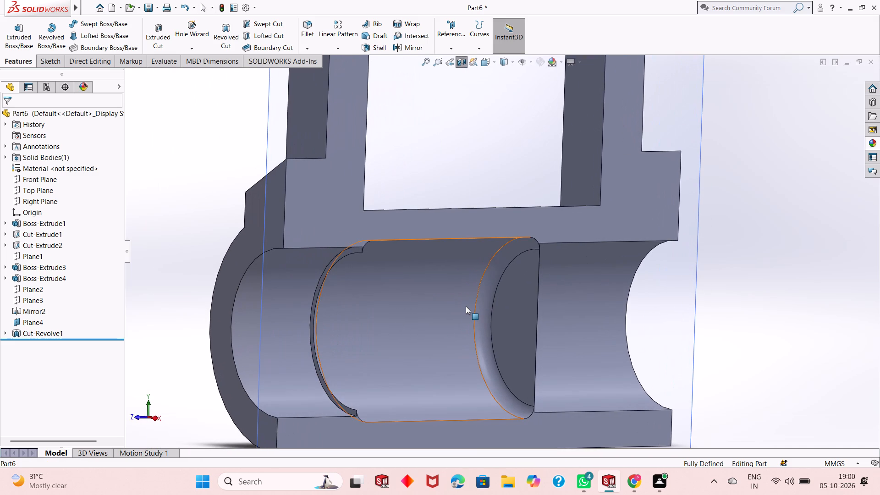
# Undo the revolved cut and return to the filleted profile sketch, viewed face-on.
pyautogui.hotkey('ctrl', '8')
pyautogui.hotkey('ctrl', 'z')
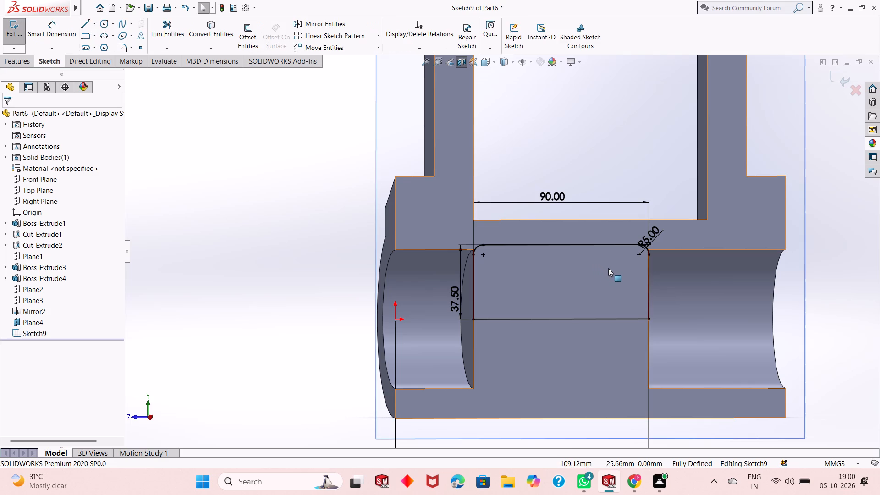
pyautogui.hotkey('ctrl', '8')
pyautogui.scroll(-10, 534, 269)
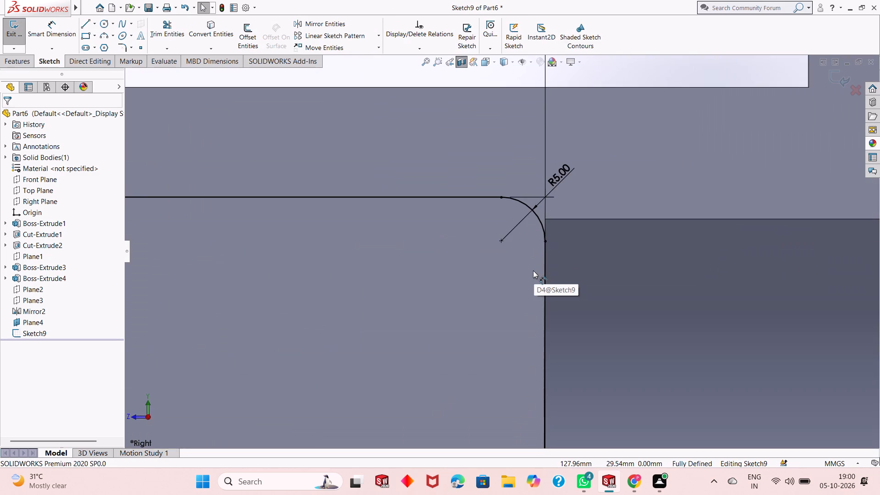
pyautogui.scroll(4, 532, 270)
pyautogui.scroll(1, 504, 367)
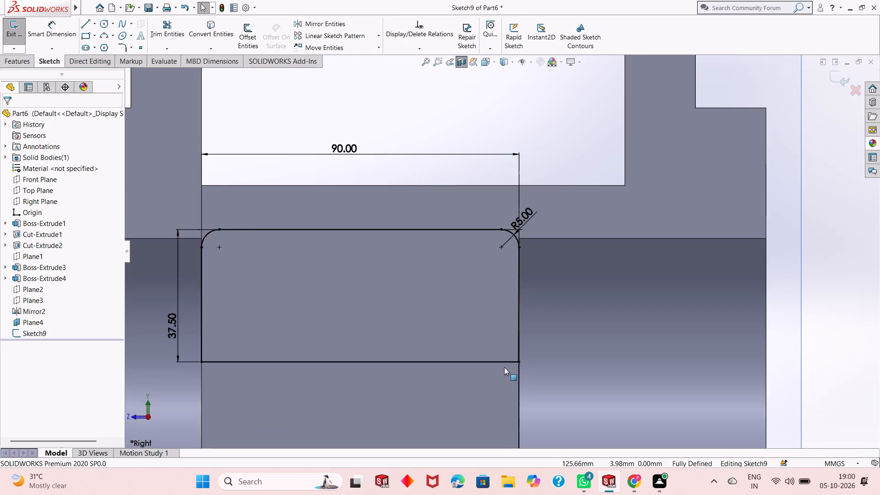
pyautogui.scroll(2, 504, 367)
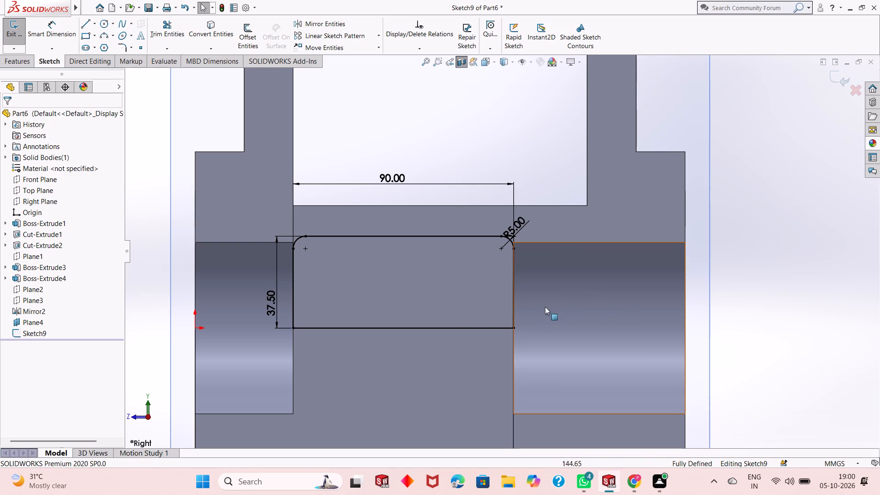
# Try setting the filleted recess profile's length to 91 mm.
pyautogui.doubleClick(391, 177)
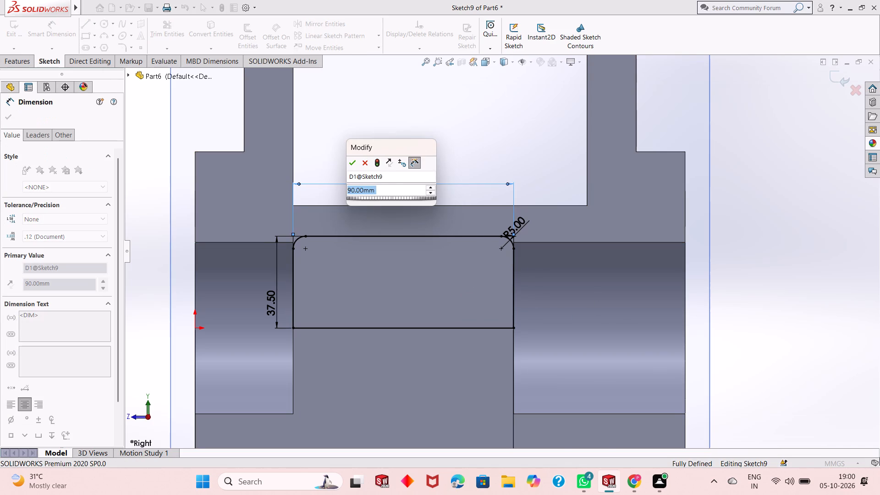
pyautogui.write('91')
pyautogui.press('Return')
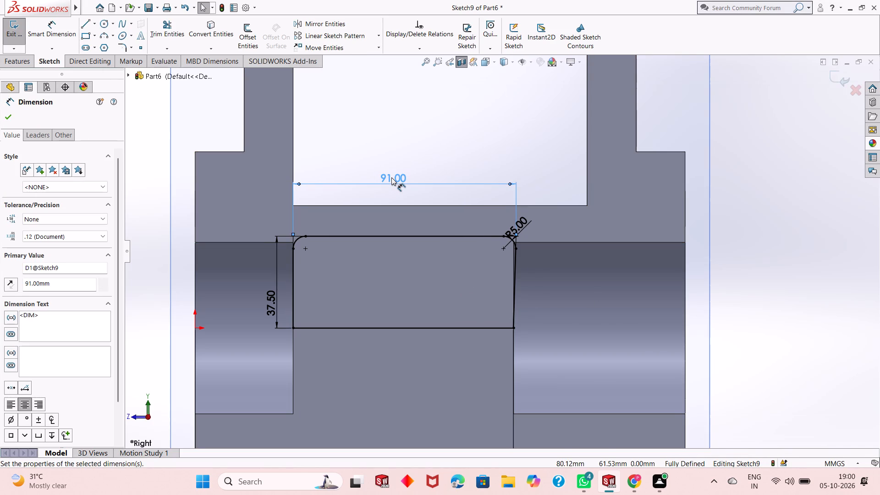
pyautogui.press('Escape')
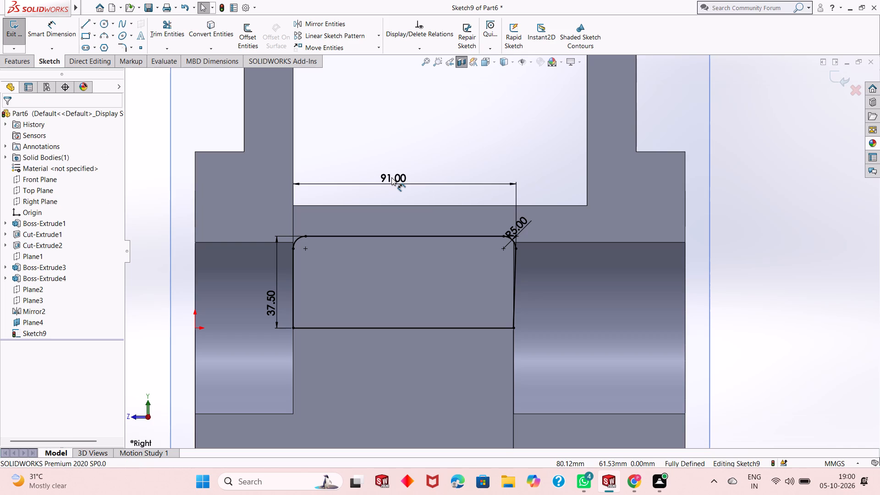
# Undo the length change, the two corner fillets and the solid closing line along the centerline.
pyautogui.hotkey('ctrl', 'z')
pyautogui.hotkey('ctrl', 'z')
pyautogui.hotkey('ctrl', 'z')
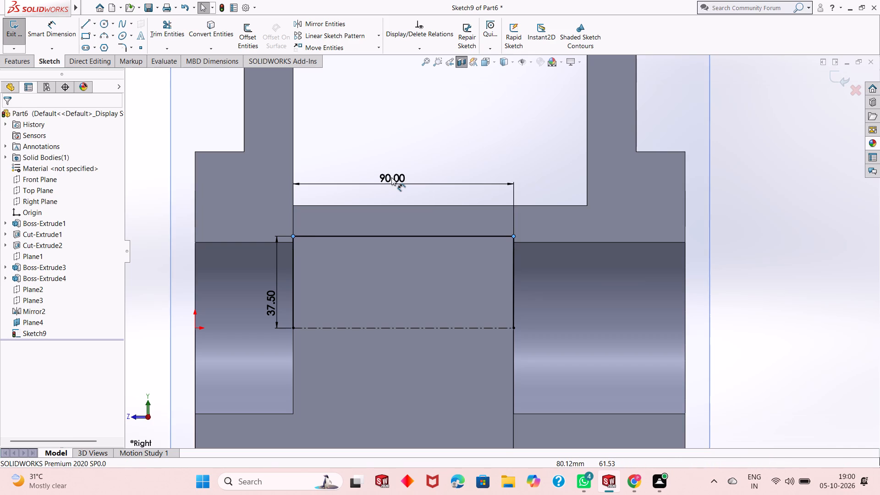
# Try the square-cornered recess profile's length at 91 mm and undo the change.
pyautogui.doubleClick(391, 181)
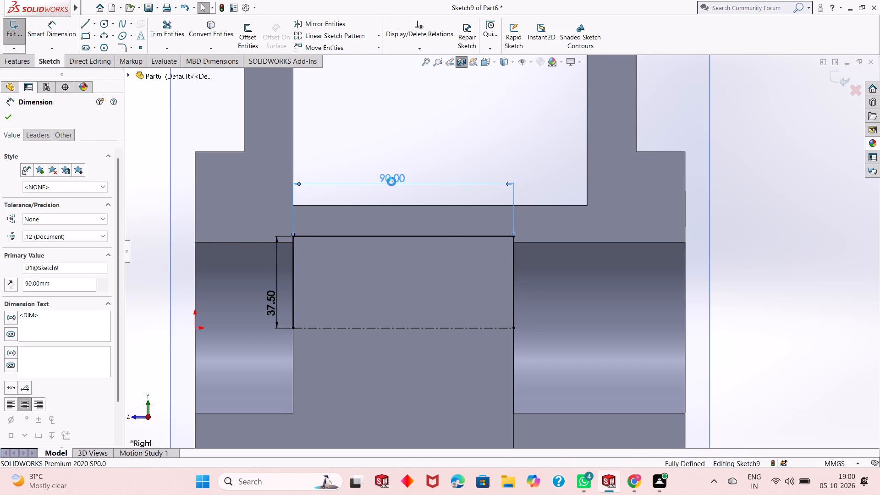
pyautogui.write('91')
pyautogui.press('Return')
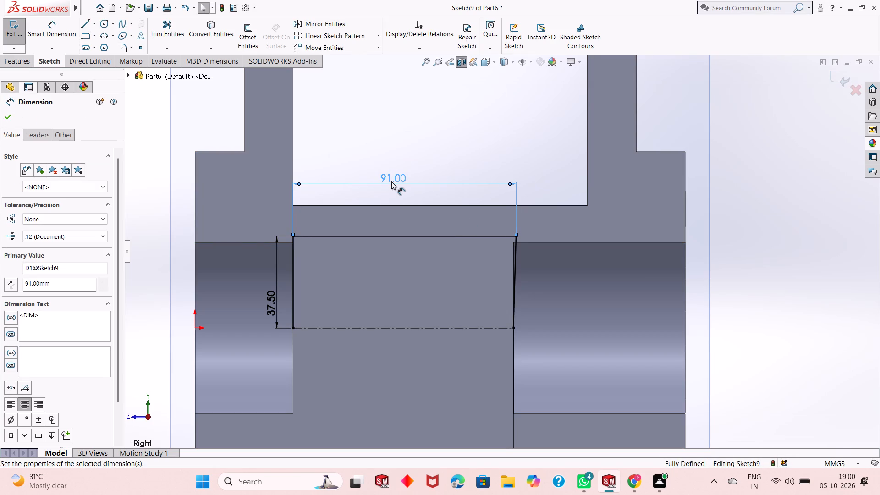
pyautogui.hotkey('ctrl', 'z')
# Delete the dimension running from the origin to the far end of the recess profile.
pyautogui.scroll(2, 394, 204)
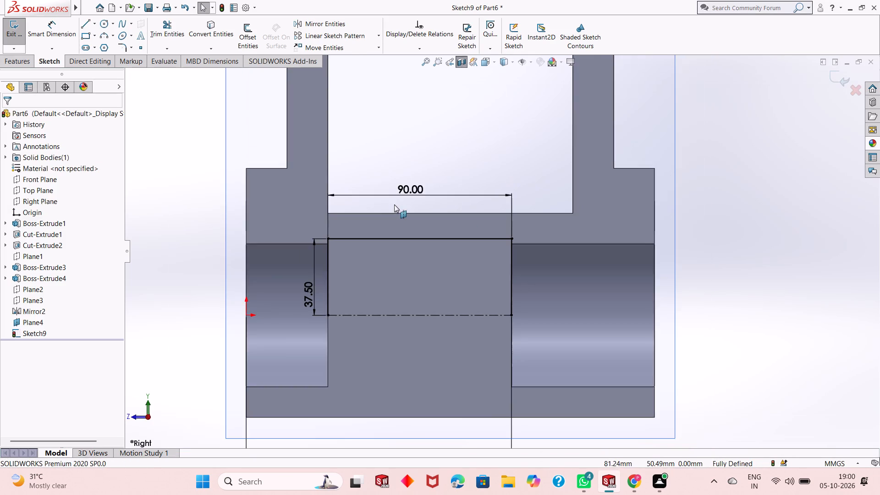
pyautogui.scroll(2, 394, 204)
pyautogui.rightClick(499, 373)
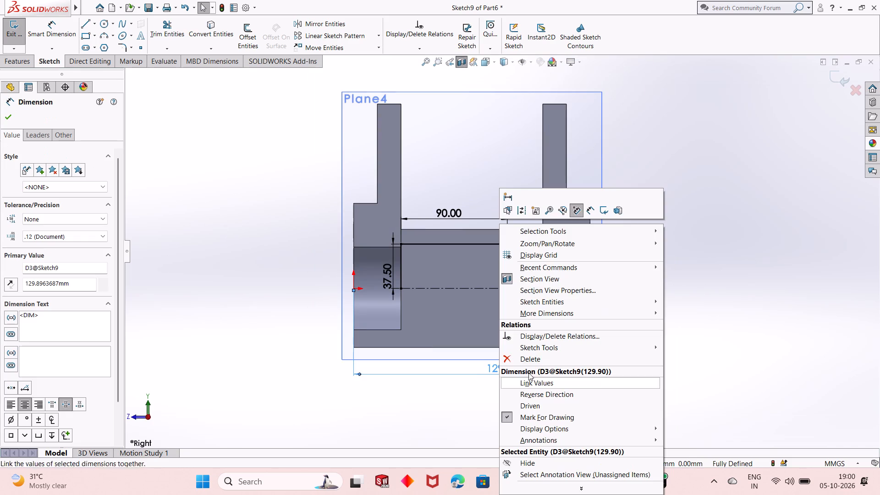
pyautogui.click(551, 360)
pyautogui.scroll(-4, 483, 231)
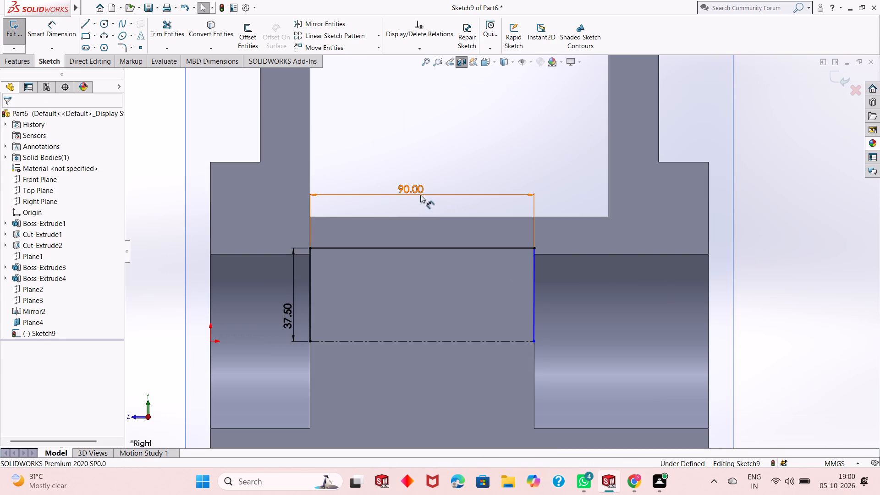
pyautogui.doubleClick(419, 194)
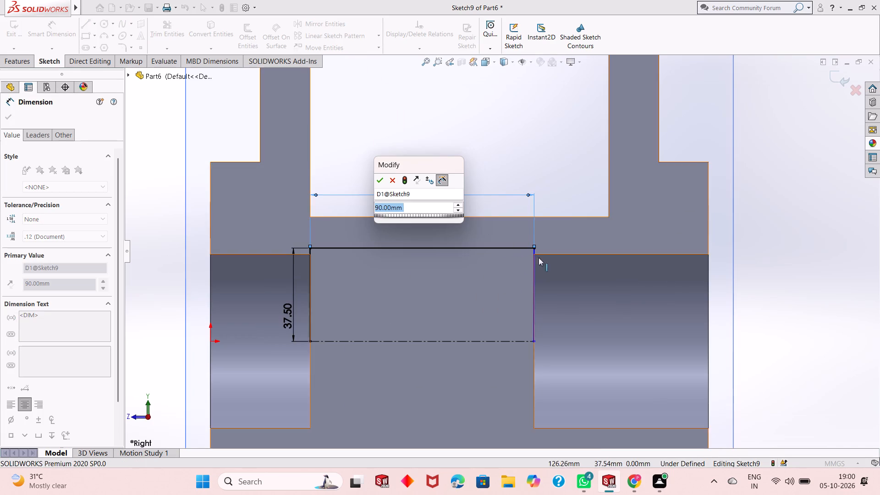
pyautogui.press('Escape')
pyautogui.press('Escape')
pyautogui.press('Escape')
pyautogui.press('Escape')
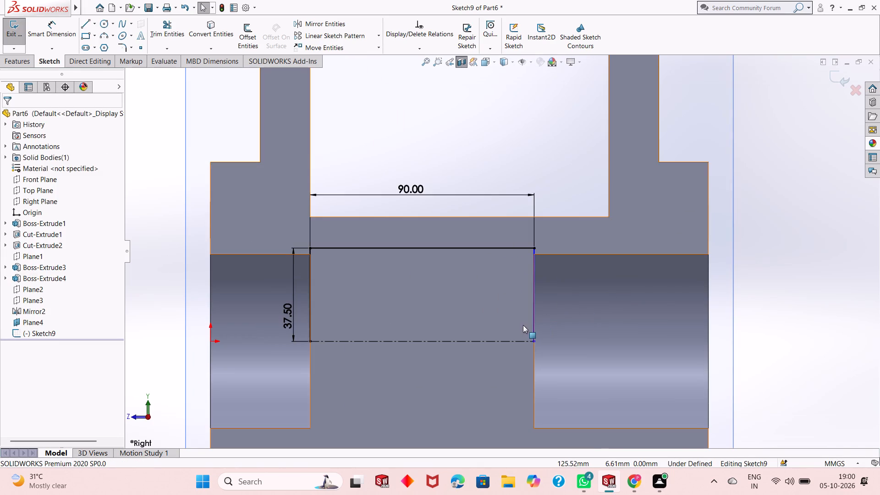
# Add a vertical relation to the profile's end line at the longer bore's shoulder.
pyautogui.click(532, 311)
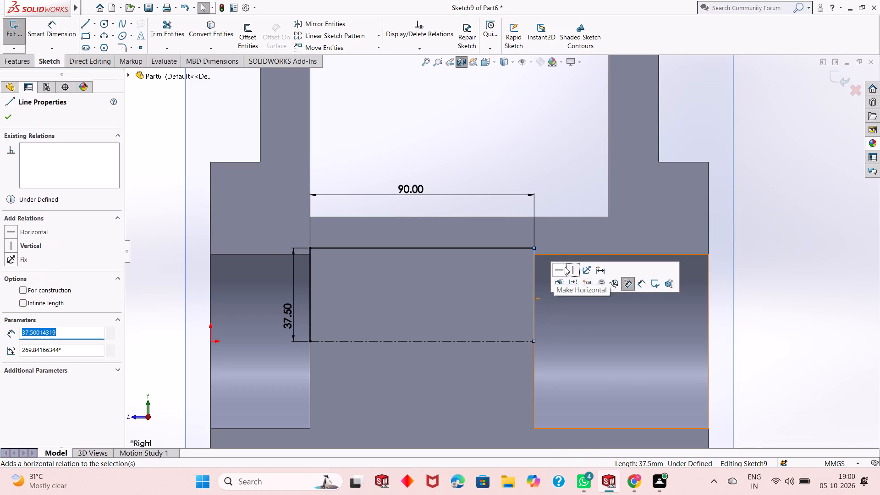
pyautogui.click(572, 267)
pyautogui.press('Escape')
pyautogui.press('Escape')
pyautogui.press('Escape')
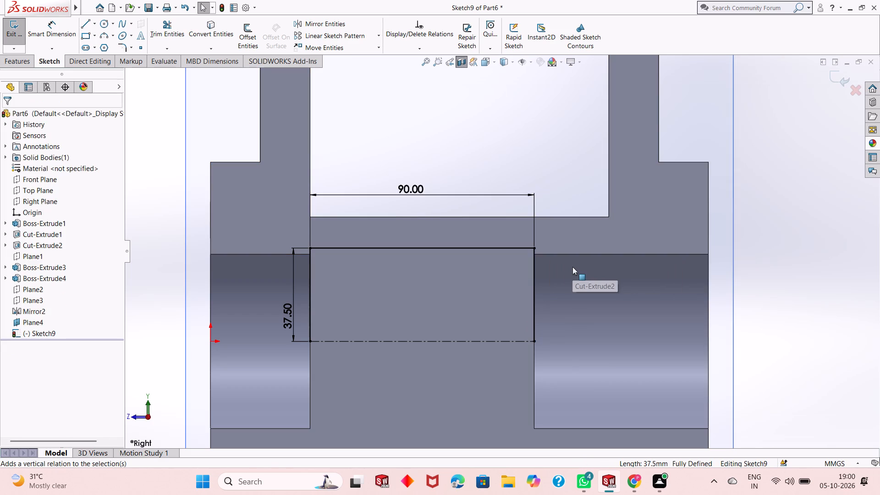
# Start a revolved cut from the square-cornered profile and have its open side along the centerline closed automatically.
pyautogui.scroll(2, 548, 300)
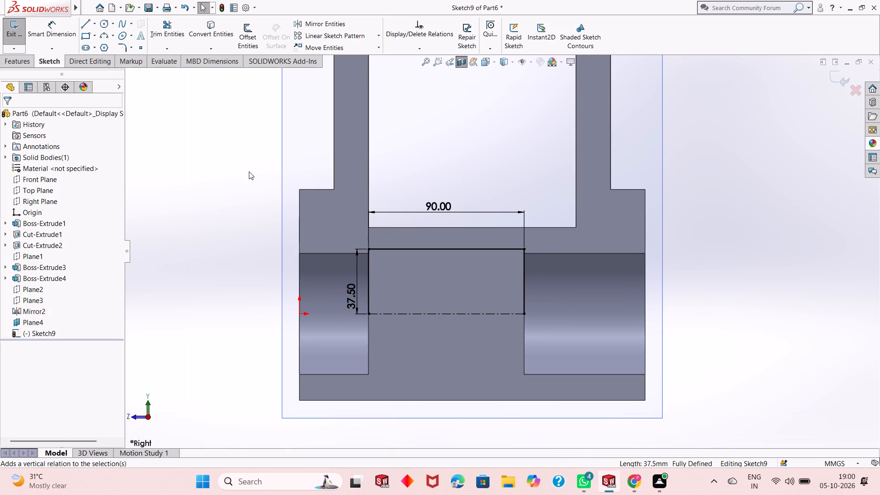
pyautogui.scroll(-1, 406, 249)
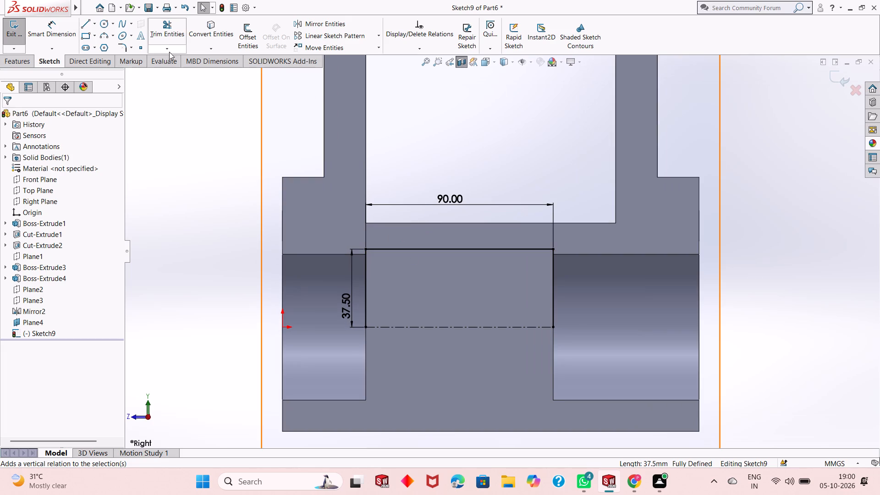
pyautogui.click(23, 66)
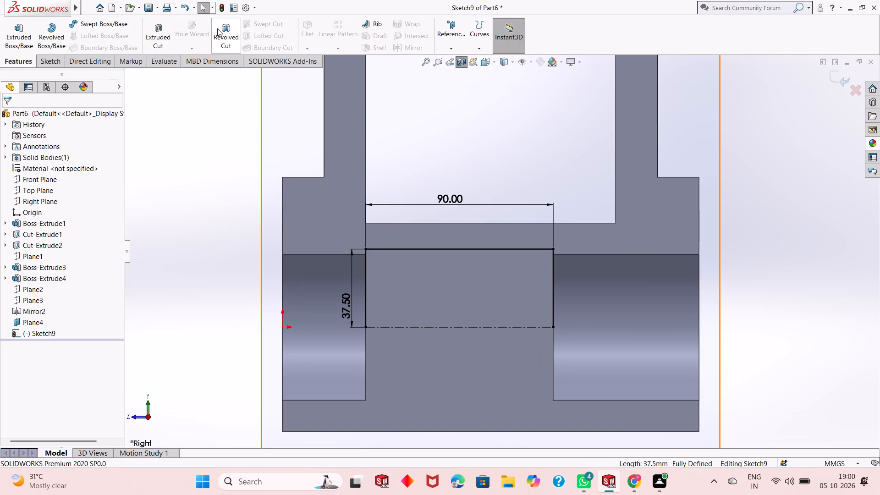
pyautogui.click(221, 28)
pyautogui.click(473, 242)
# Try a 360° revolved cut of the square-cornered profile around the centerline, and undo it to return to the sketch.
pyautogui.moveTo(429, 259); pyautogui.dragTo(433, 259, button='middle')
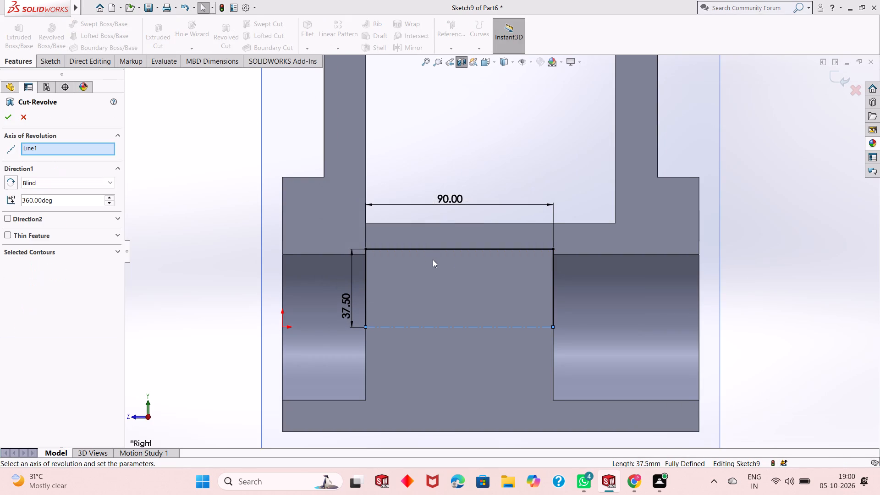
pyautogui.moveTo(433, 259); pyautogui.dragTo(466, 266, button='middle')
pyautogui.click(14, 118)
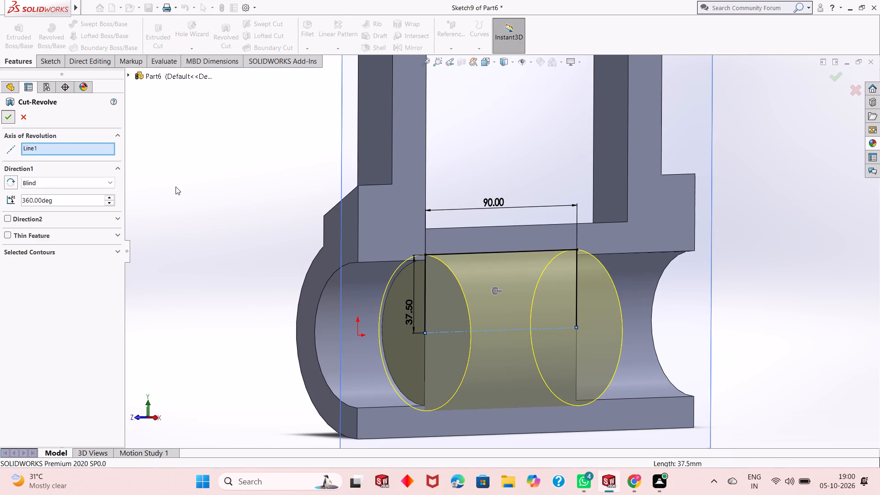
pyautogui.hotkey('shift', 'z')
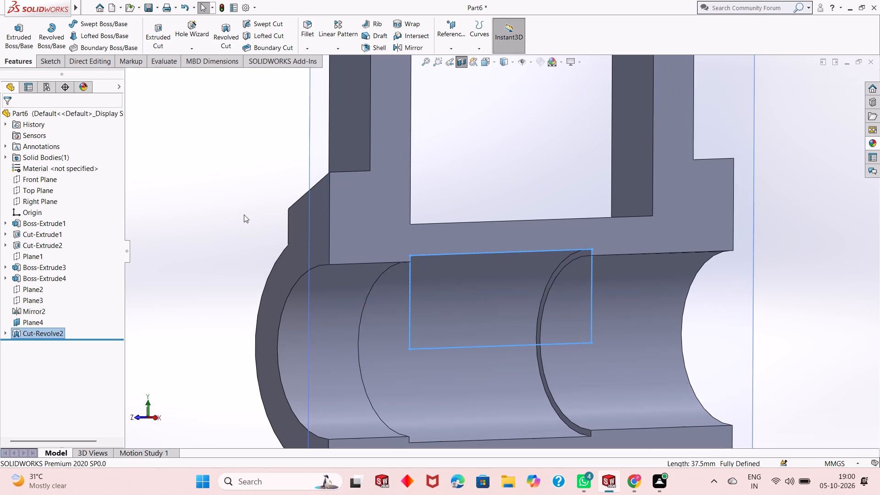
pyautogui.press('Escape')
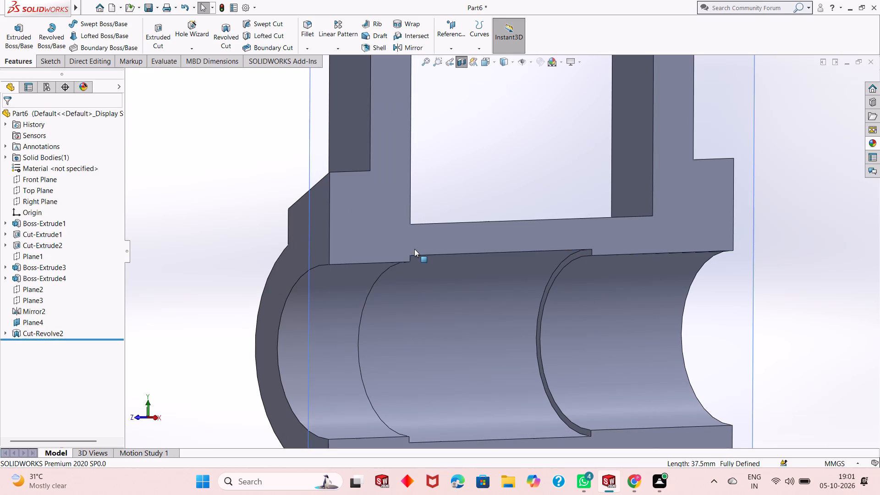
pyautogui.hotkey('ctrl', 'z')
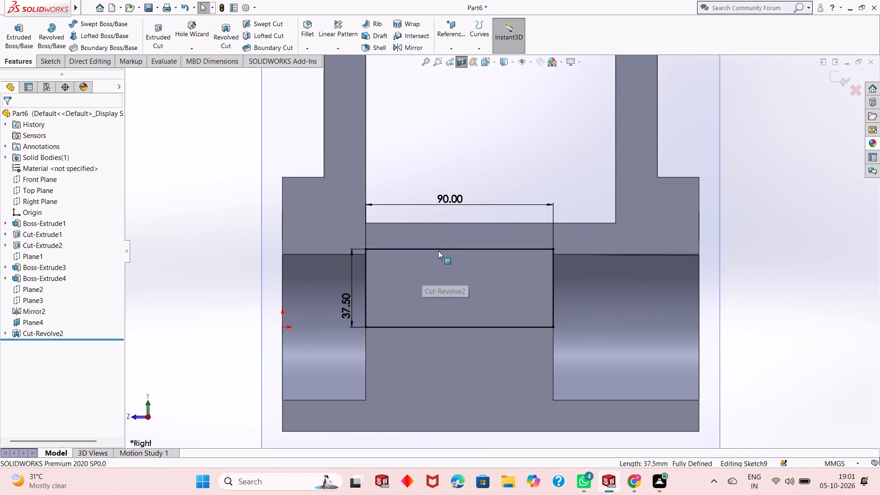
# Fillet the two upper corners of the recess profile with a 5 mm radius.
pyautogui.scroll(-2, 459, 243)
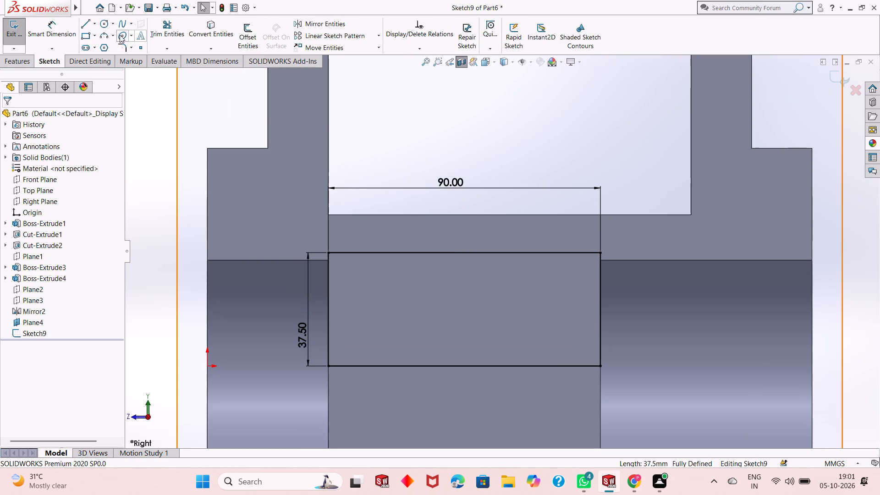
pyautogui.click(122, 44)
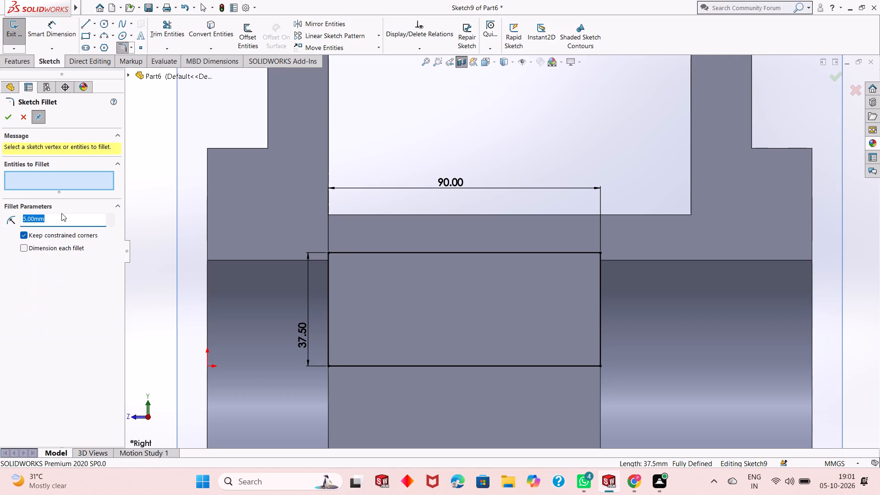
pyautogui.click(327, 253)
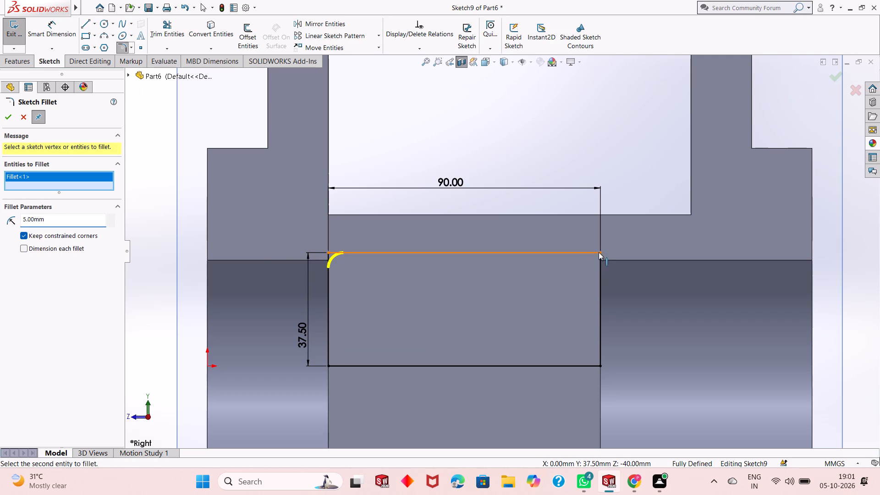
pyautogui.click(601, 251)
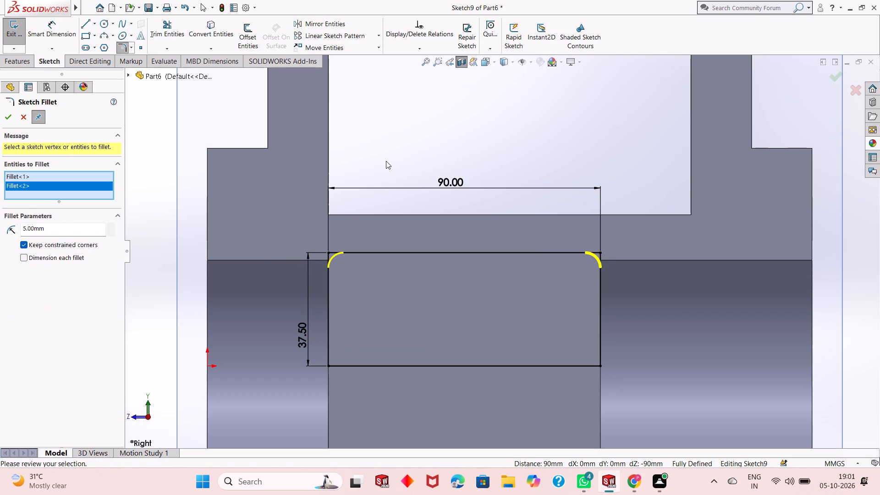
pyautogui.click(6, 115)
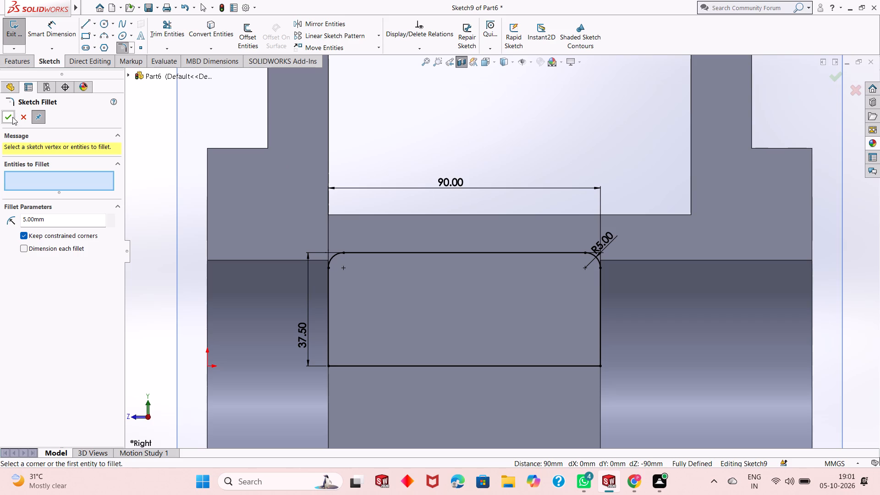
pyautogui.click(0, 119)
pyautogui.click(2, 117)
# Revolve-cut the filleted profile 360° around its line on the cylinder axis between the two bores.
pyautogui.scroll(3, 342, 214)
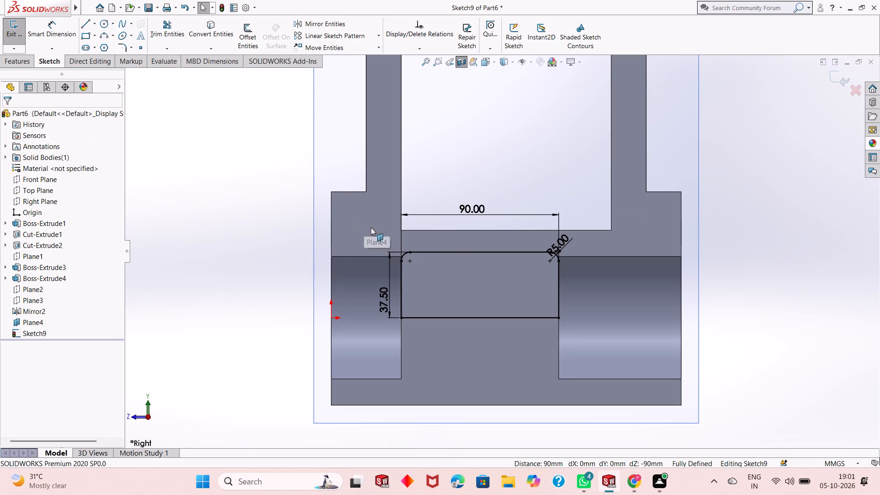
pyautogui.click(28, 62)
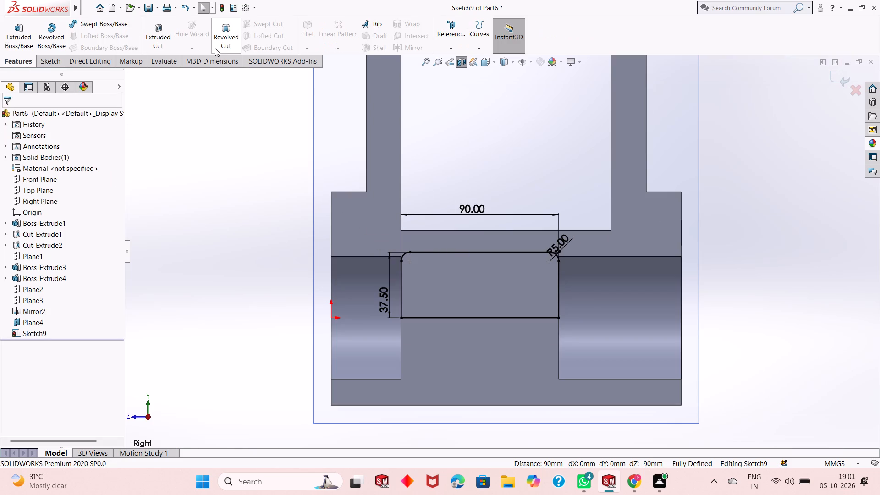
pyautogui.click(219, 48)
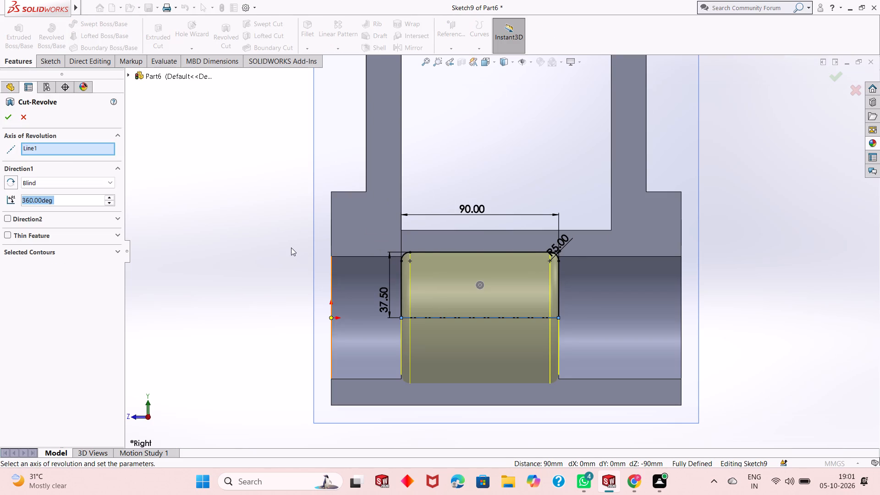
pyautogui.moveTo(291, 247); pyautogui.dragTo(325, 239, button='middle')
pyautogui.click(10, 120)
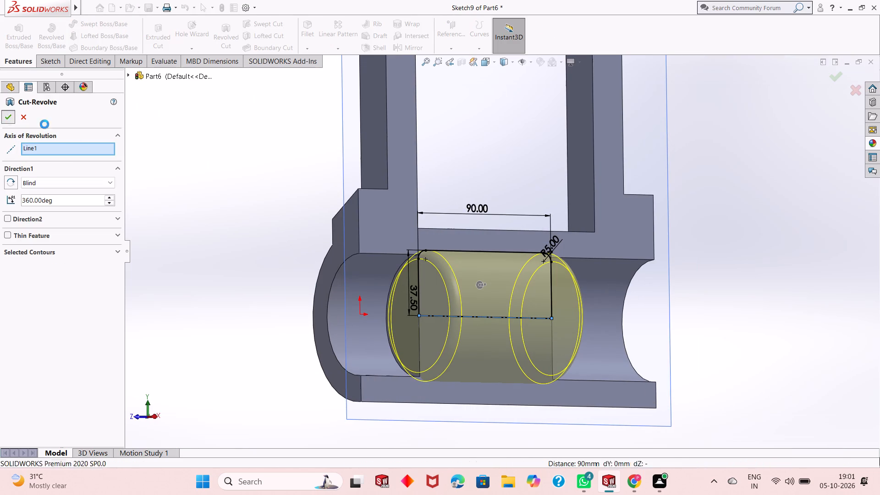
pyautogui.press('Escape')
# Hide Plane4, the reference plane running lengthwise through the sectioned part.
pyautogui.moveTo(489, 287); pyautogui.dragTo(538, 283, button='middle')
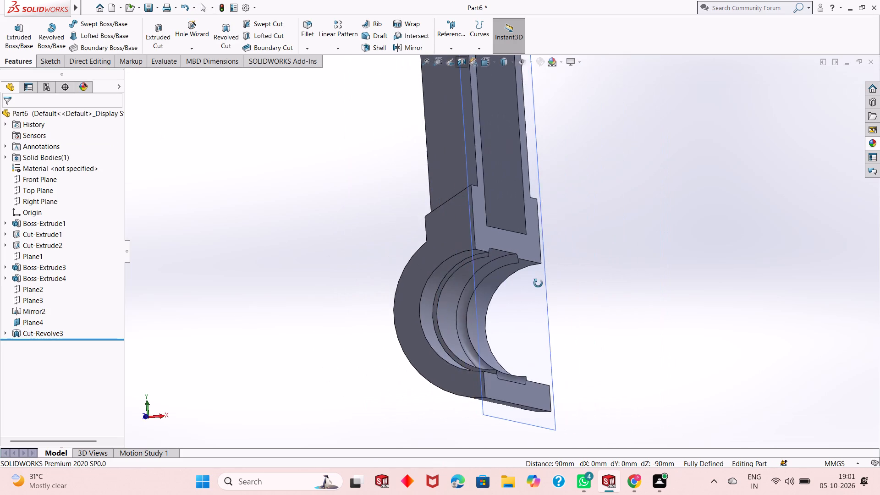
pyautogui.moveTo(538, 283); pyautogui.dragTo(543, 293, button='middle')
pyautogui.scroll(-1, 522, 303)
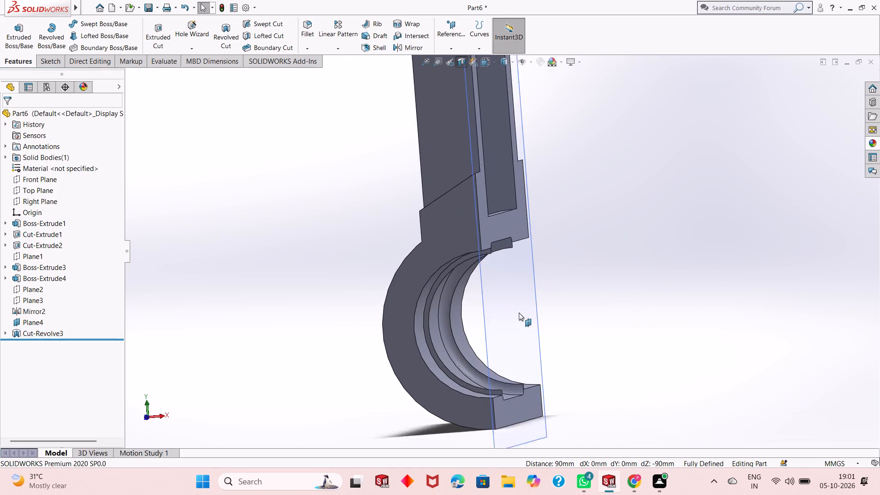
pyautogui.scroll(-1, 519, 313)
pyautogui.scroll(-3, 365, 266)
pyautogui.scroll(3, 413, 272)
pyautogui.press('Escape')
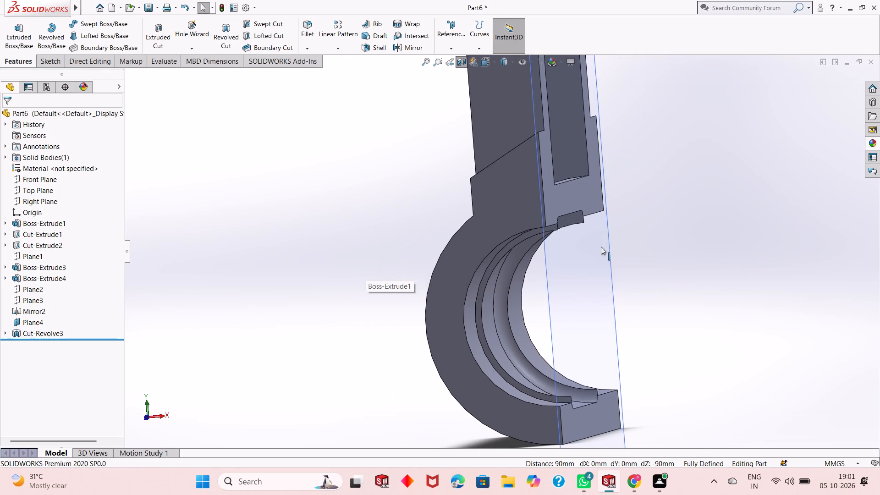
pyautogui.rightClick(606, 263)
pyautogui.click(639, 250)
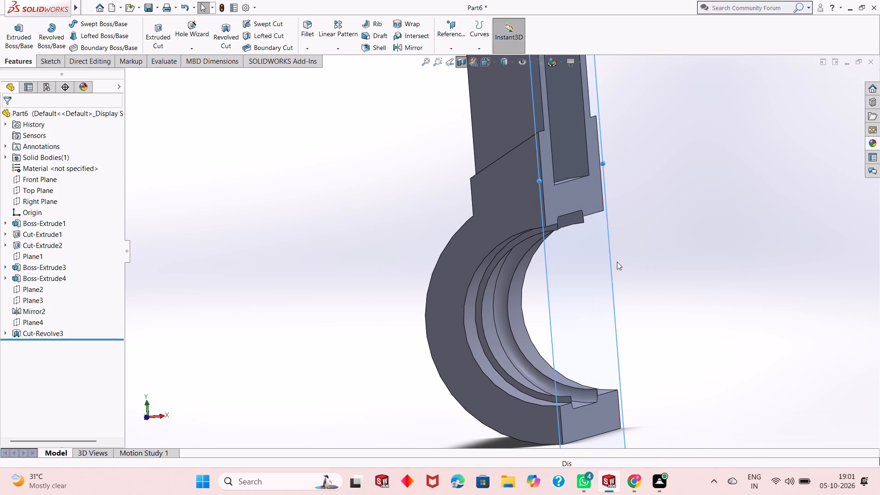
# Turn off the section view so the whole part is displayed.
pyautogui.scroll(2, 615, 263)
pyautogui.moveTo(615, 264); pyautogui.dragTo(593, 280, button='middle')
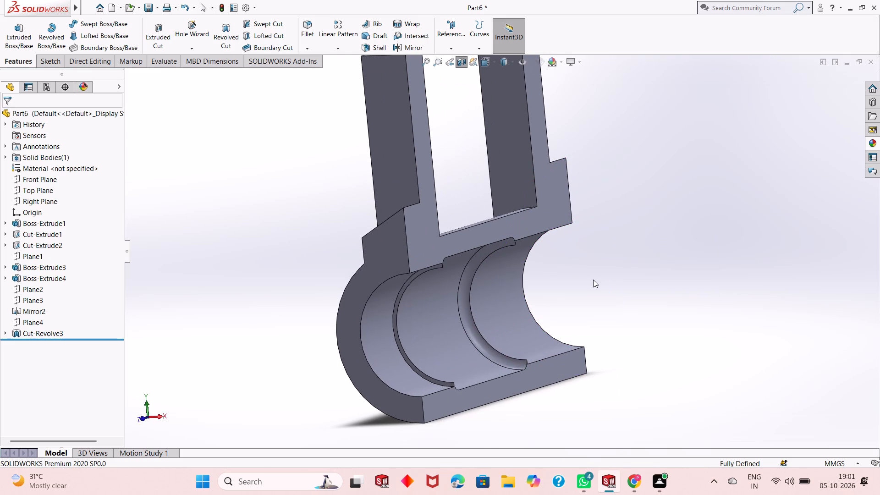
pyautogui.click(463, 65)
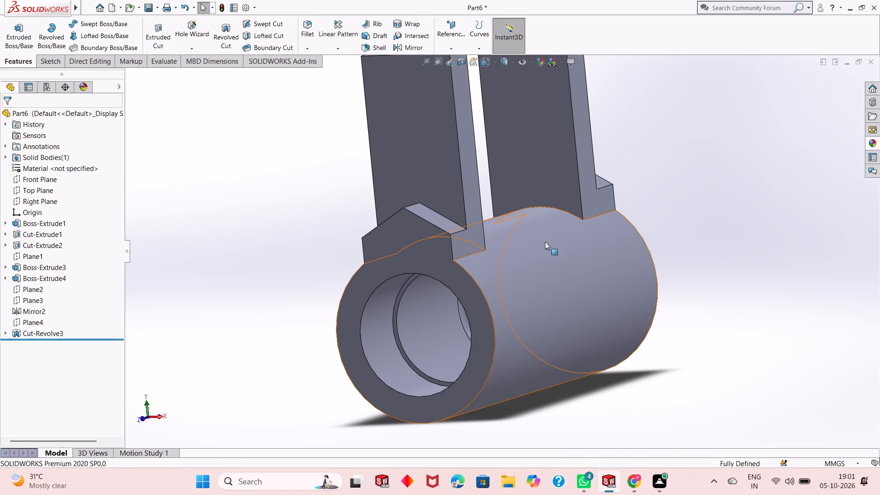
pyautogui.scroll(1, 563, 298)
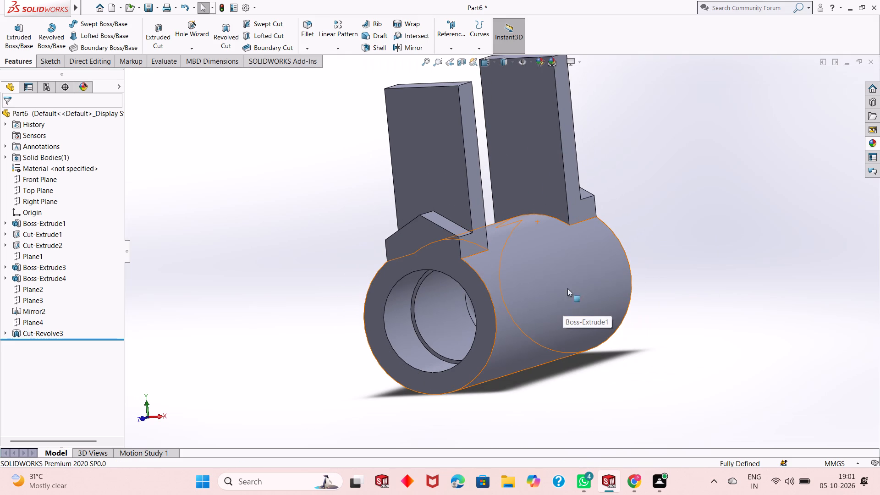
pyautogui.press('Escape')
# Examine the complete part from both ends, including the bores and the recess between them.
pyautogui.scroll(1, 665, 303)
pyautogui.moveTo(665, 303); pyautogui.dragTo(546, 312, button='middle')
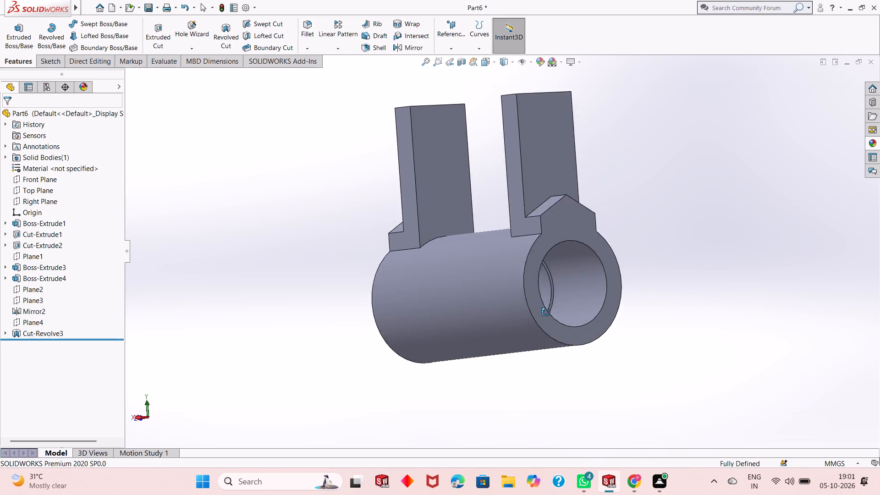
pyautogui.moveTo(546, 312); pyautogui.dragTo(511, 336, button='middle')
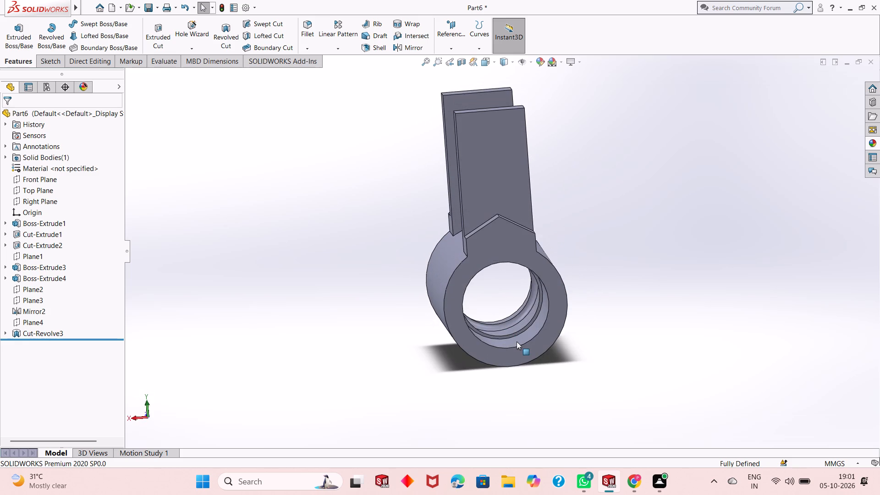
pyautogui.scroll(-2, 517, 341)
pyautogui.scroll(1, 516, 339)
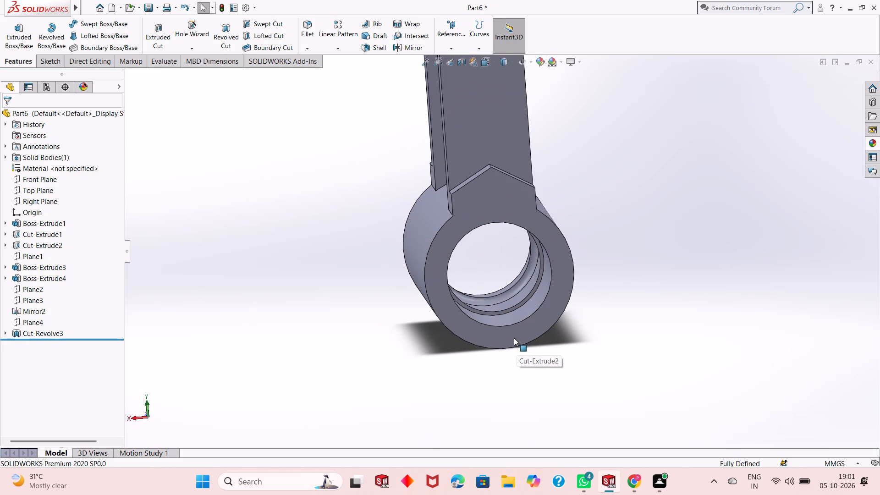
pyautogui.moveTo(594, 355); pyautogui.dragTo(590, 339, button='middle')
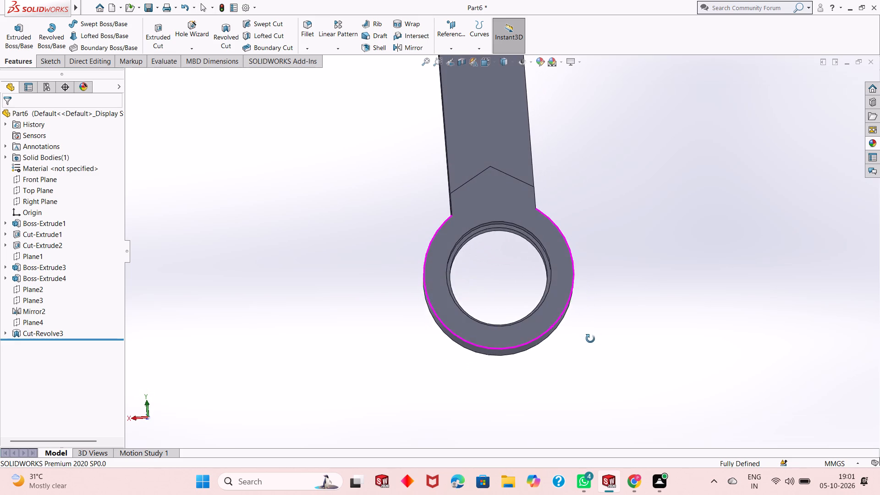
pyautogui.moveTo(590, 339); pyautogui.dragTo(588, 352, button='middle')
pyautogui.scroll(-2, 530, 349)
pyautogui.scroll(2, 505, 356)
pyautogui.moveTo(505, 356); pyautogui.dragTo(507, 324, button='middle')
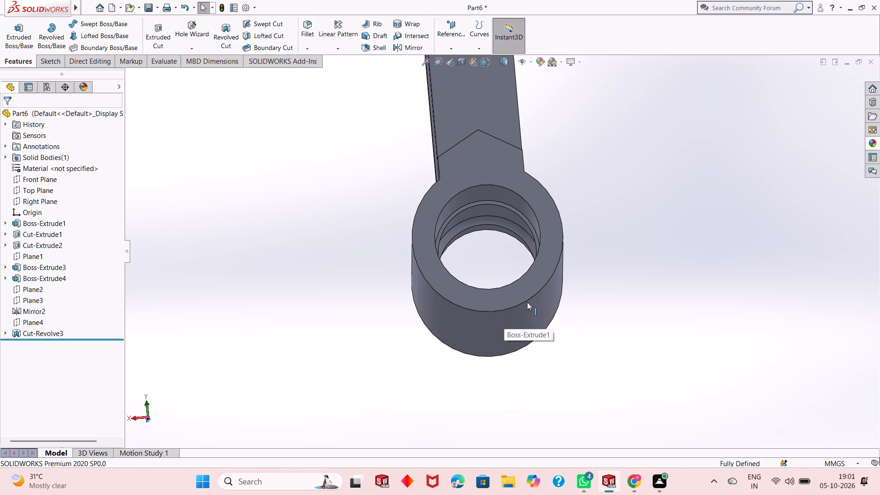
pyautogui.moveTo(535, 279); pyautogui.dragTo(567, 312, button='middle')
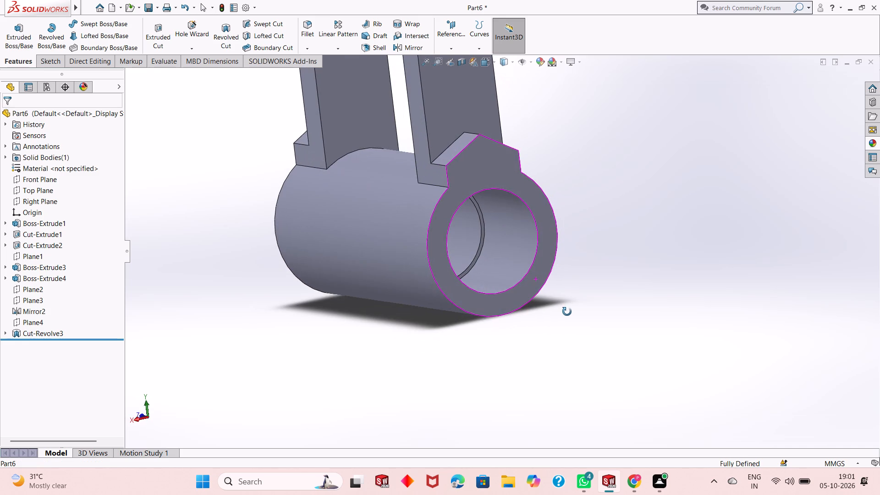
pyautogui.moveTo(567, 312); pyautogui.dragTo(556, 297, button='middle')
# Start a sketch on the cylinder's end face and draw a circle about 46.5 mm in diameter, centred about 90 mm directly below the origin.
pyautogui.click(510, 300)
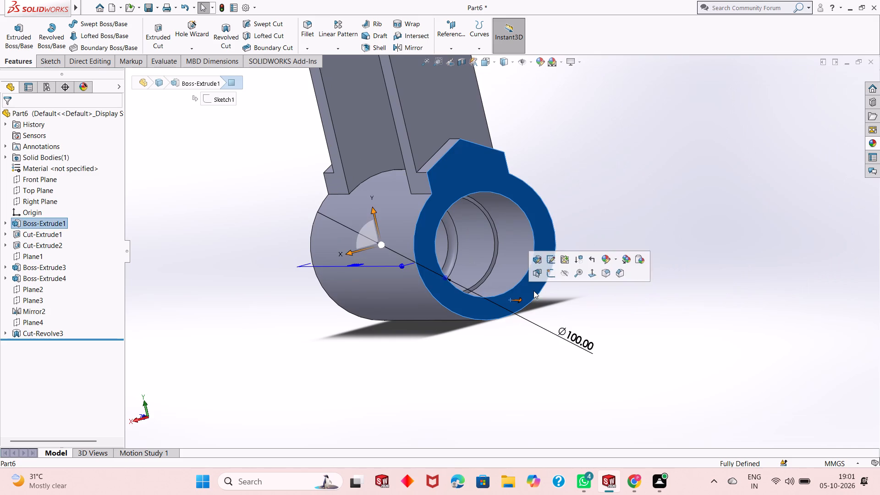
pyautogui.click(555, 276)
pyautogui.hotkey('ctrl', '8')
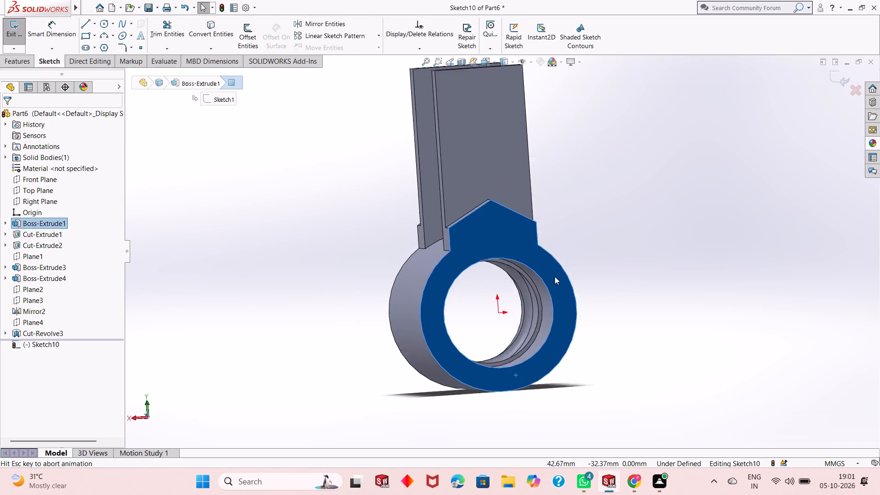
pyautogui.press('Escape')
pyautogui.scroll(2, 543, 397)
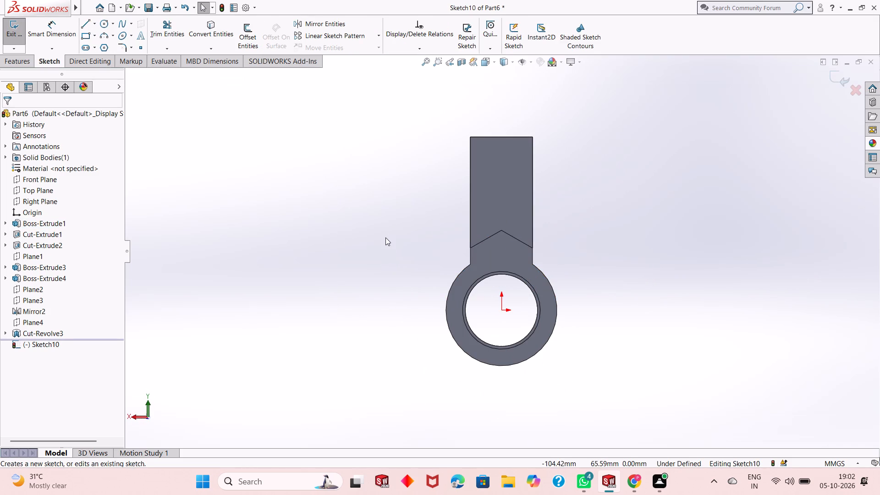
pyautogui.click(102, 22)
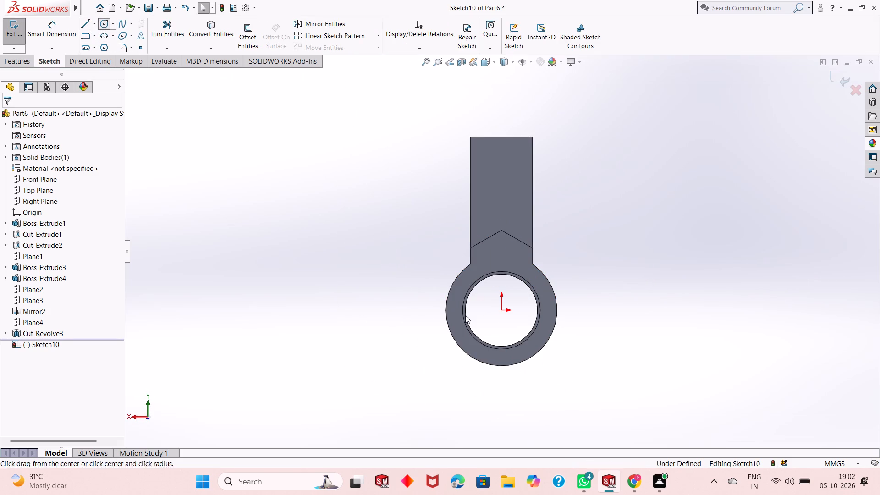
pyautogui.click(500, 411)
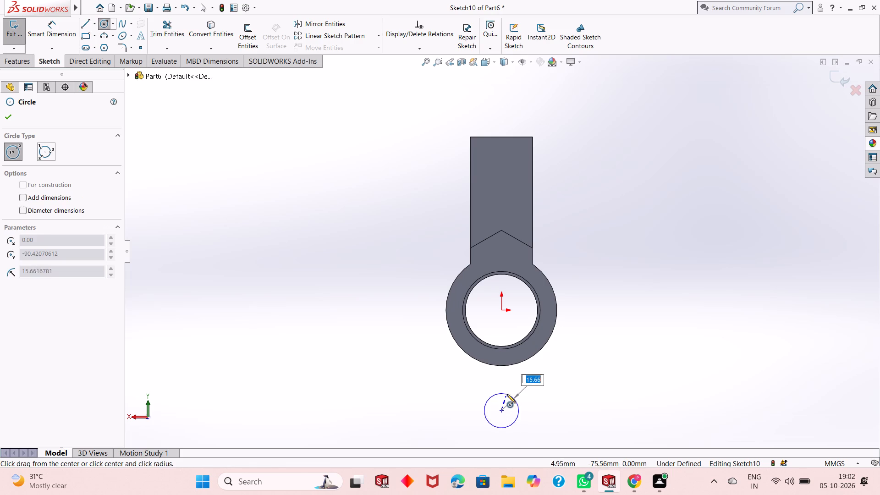
pyautogui.click(513, 388)
pyautogui.press('Escape')
pyautogui.press('Escape')
# Dimension the lower circle's diameter as 25+25, giving 50 mm.
pyautogui.click(66, 37)
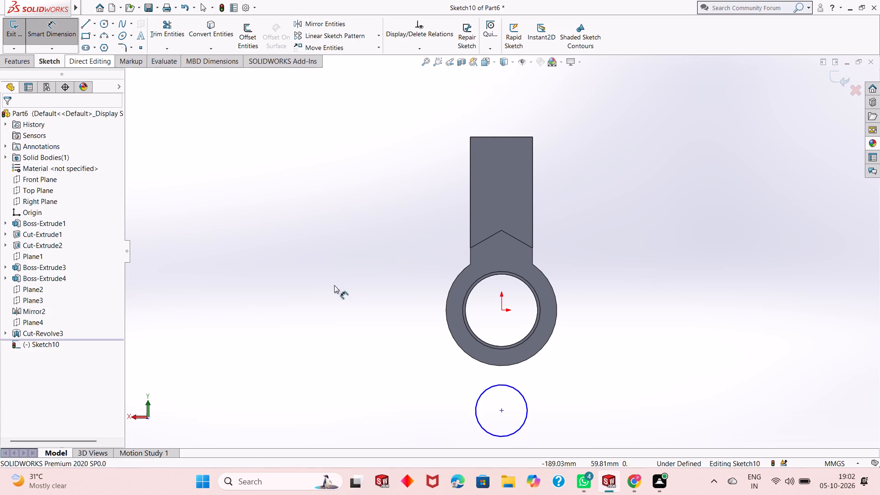
pyautogui.click(518, 432)
pyautogui.click(635, 441)
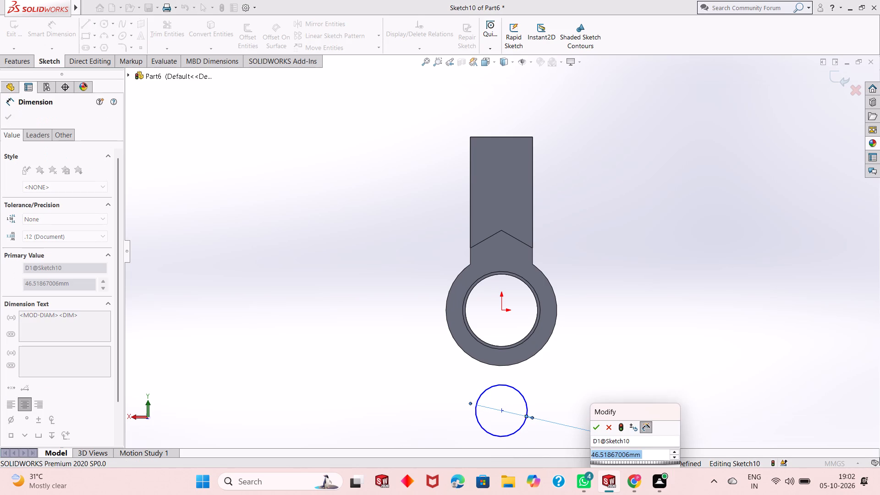
pyautogui.write('25+25')
pyautogui.press('Return')
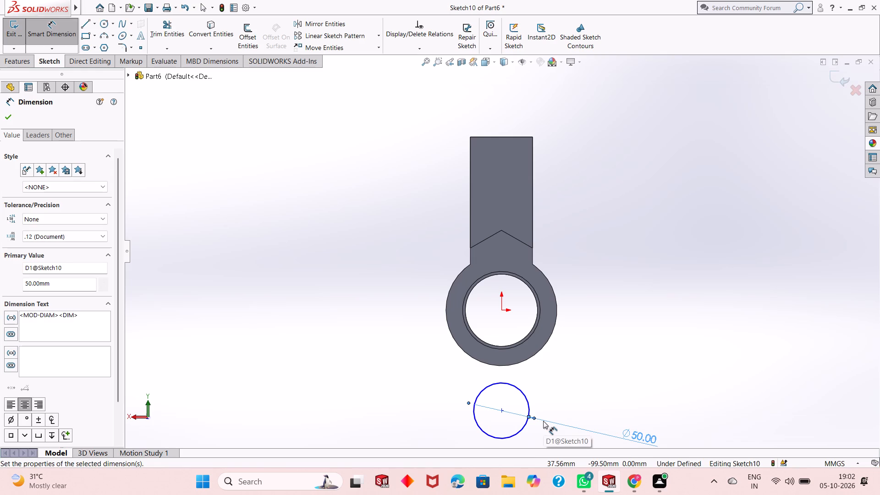
pyautogui.press('Escape')
pyautogui.scroll(2, 527, 385)
pyautogui.scroll(-1, 506, 345)
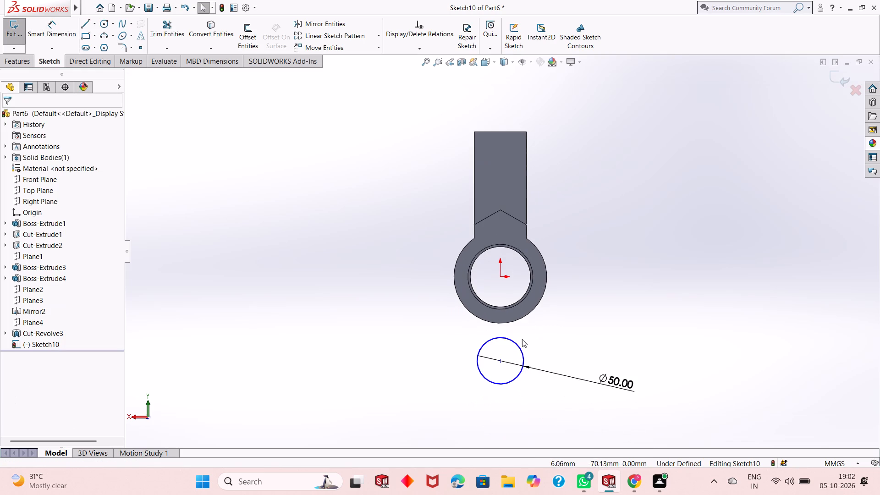
# Dimension the vertical distance from the origin to the lower circle's centre as 88 mm.
pyautogui.click(64, 34)
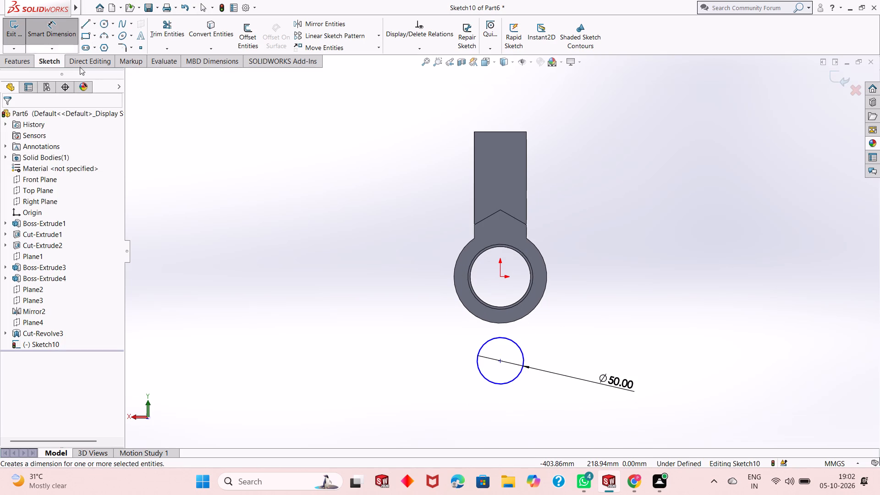
pyautogui.click(498, 279)
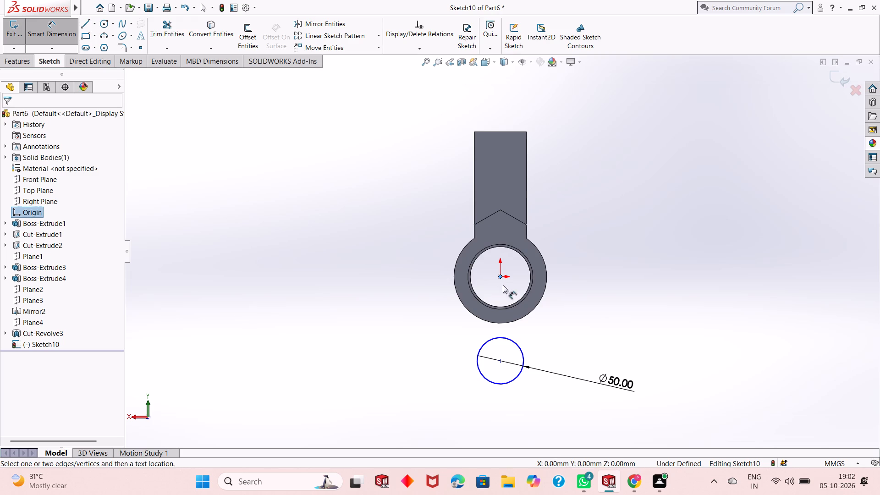
pyautogui.click(502, 362)
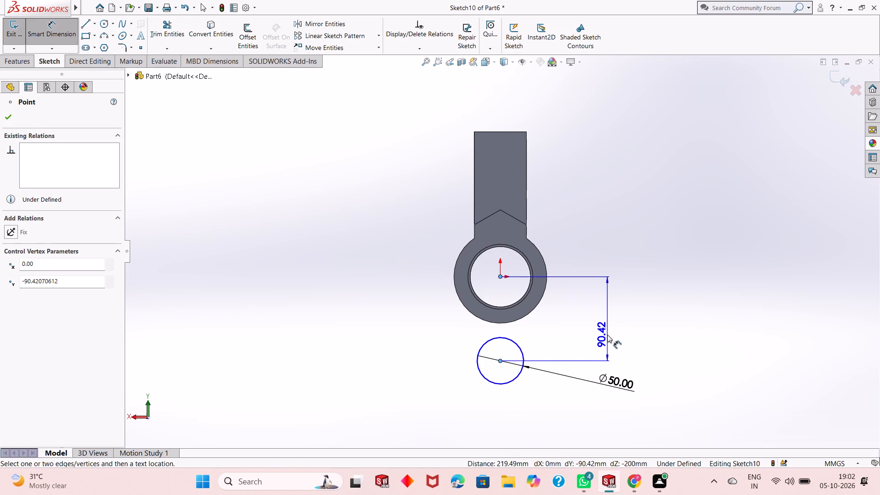
pyautogui.click(607, 335)
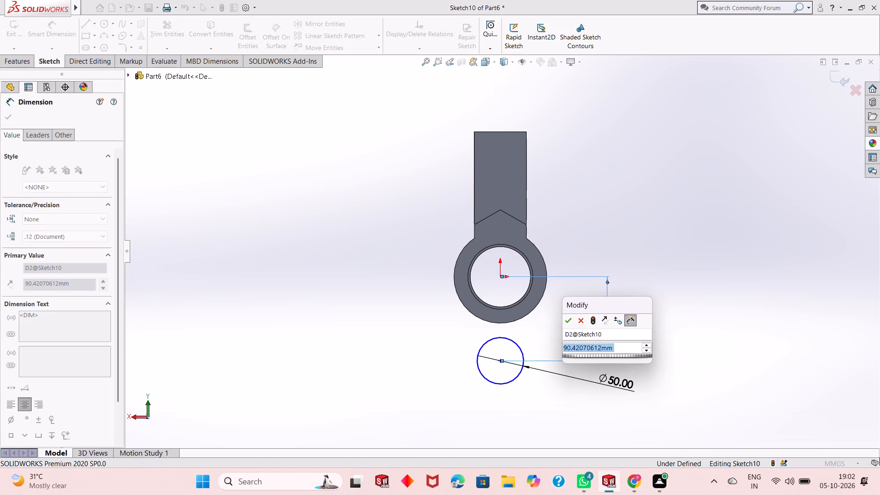
pyautogui.write('88')
pyautogui.press('Return')
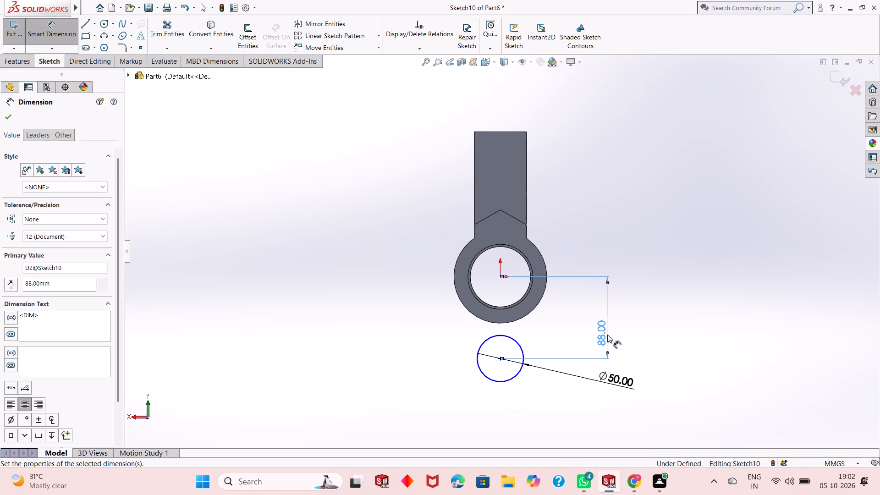
pyautogui.press('Escape')
pyautogui.press('Escape')
pyautogui.press('Escape')
pyautogui.press('Escape')
pyautogui.press('Escape')
pyautogui.press('Escape')
pyautogui.press('Escape')
pyautogui.press('Escape')
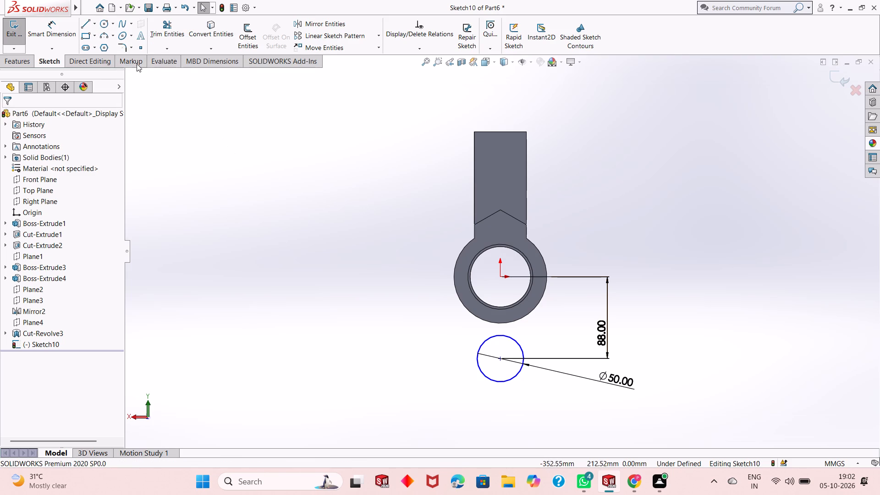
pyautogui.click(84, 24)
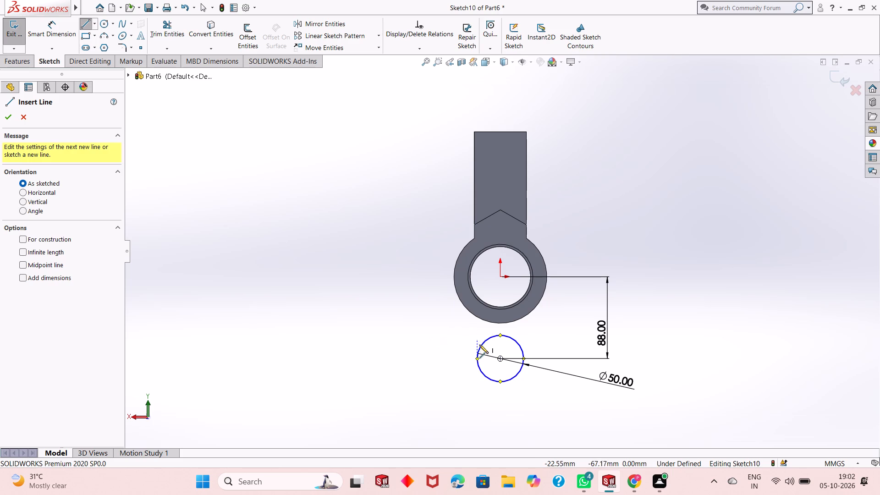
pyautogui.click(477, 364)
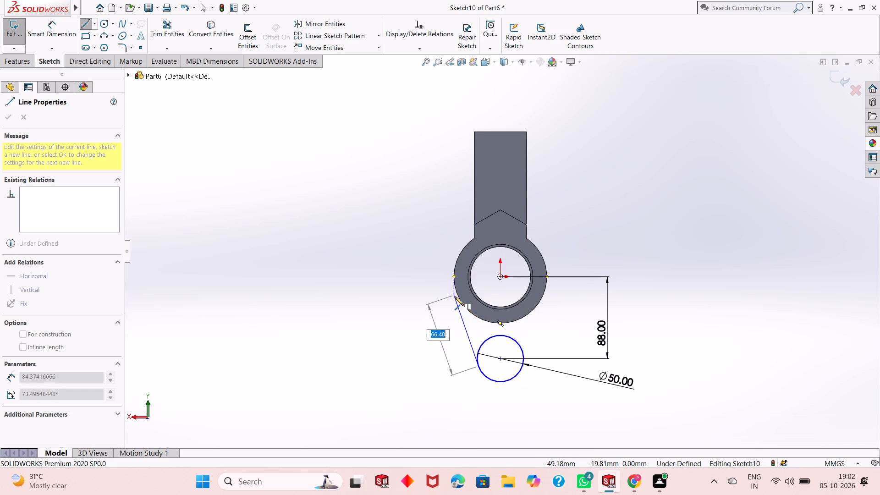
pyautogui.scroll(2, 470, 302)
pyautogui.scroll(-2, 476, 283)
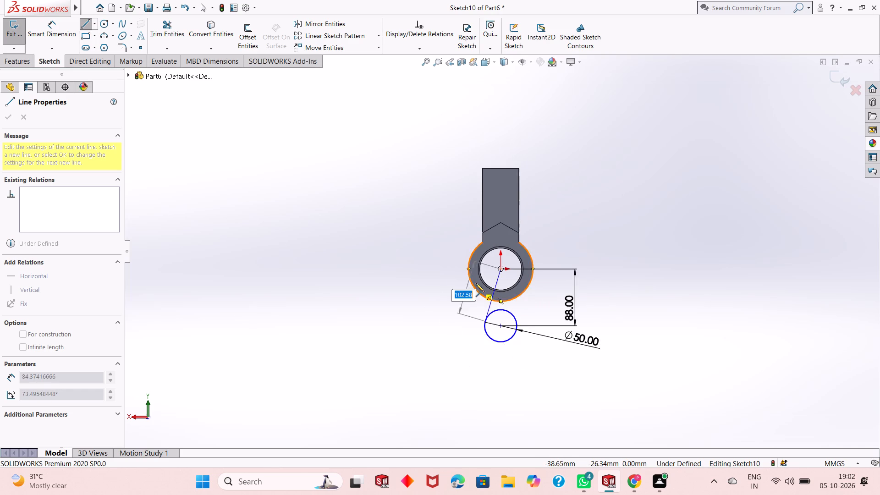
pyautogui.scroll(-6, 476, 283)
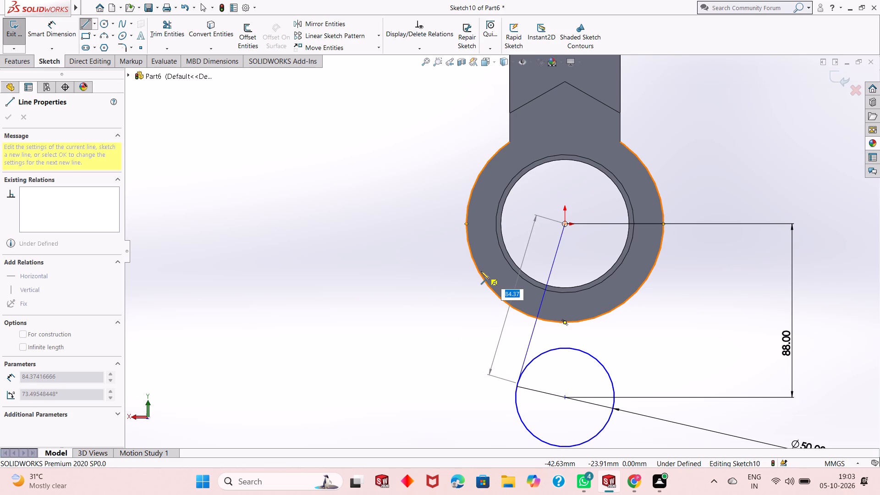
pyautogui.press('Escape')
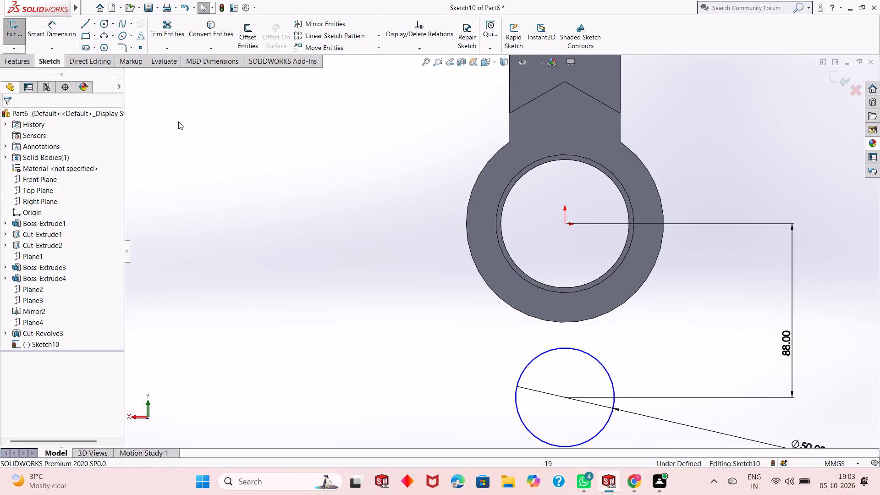
# Draw a circle of 50 mm radius centred on the origin, matching the cylinder's outer edge.
pyautogui.click(102, 26)
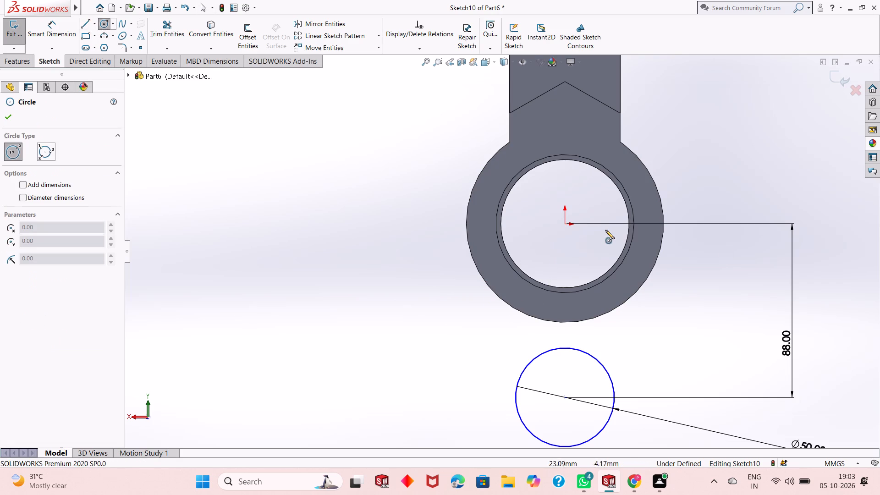
pyautogui.click(564, 224)
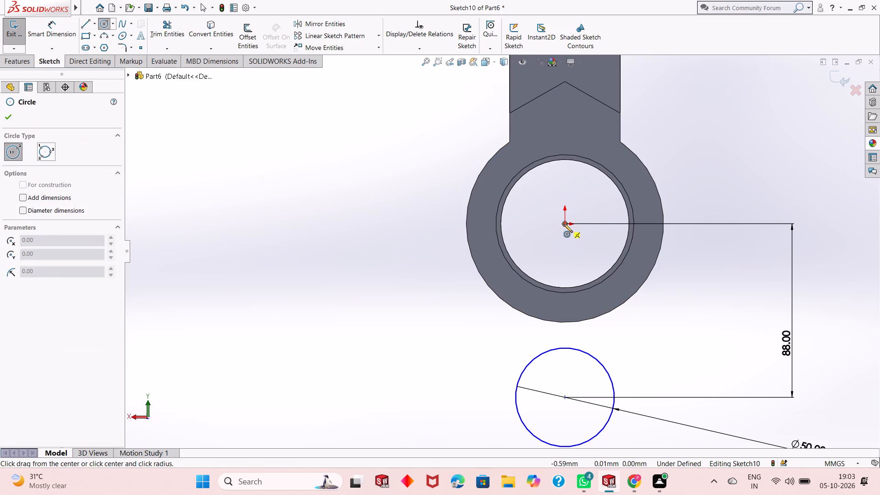
pyautogui.click(569, 324)
pyautogui.press('Escape')
pyautogui.press('Escape')
pyautogui.press('Escape')
pyautogui.press('Escape')
pyautogui.press('Escape')
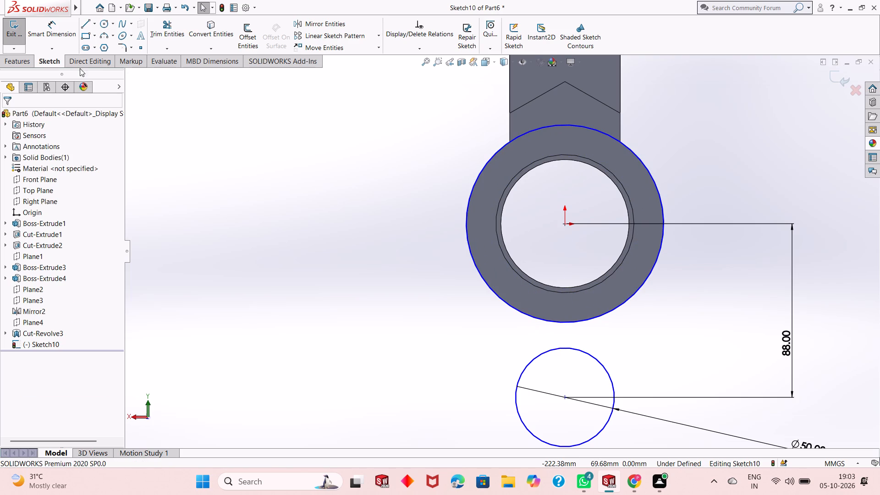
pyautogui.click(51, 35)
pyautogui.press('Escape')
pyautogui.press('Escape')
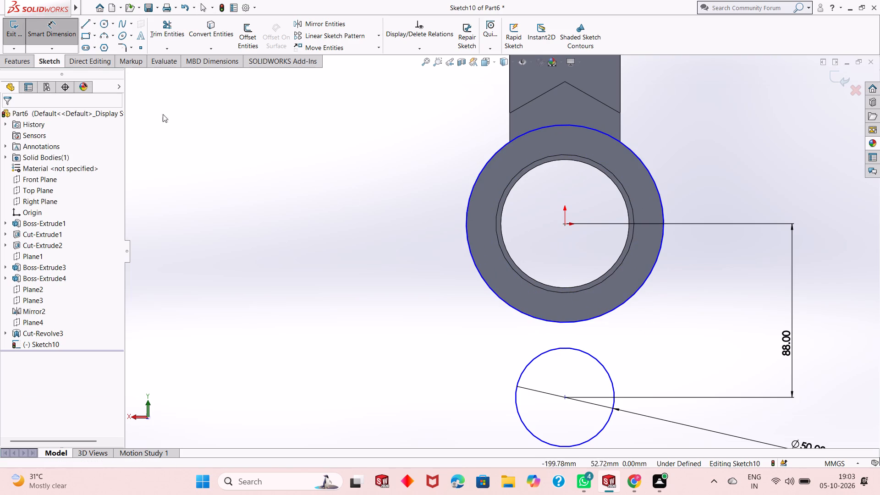
# Draw a line tangent to both the 50 mm diameter lower circle and the large circle, along their left side.
pyautogui.click(81, 14)
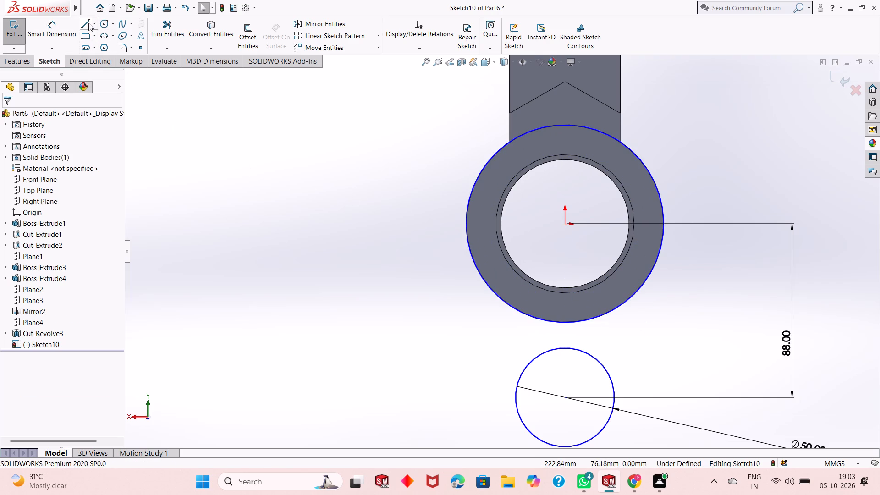
pyautogui.click(88, 23)
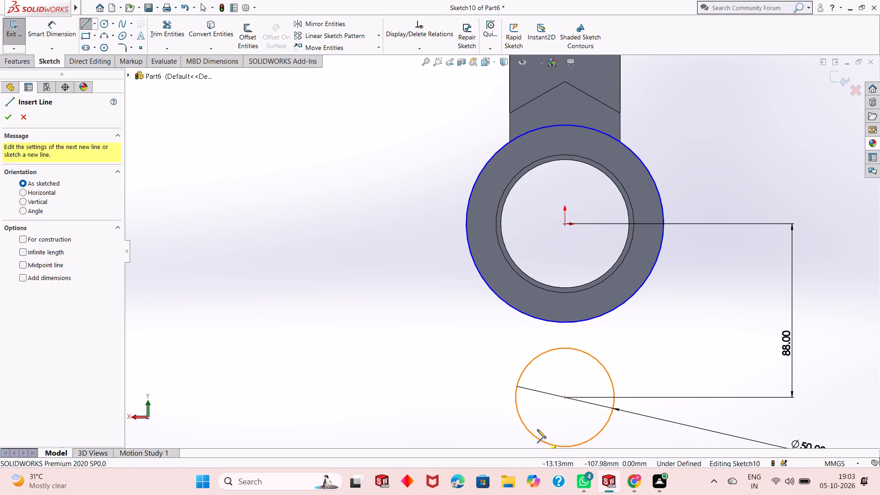
pyautogui.click(515, 403)
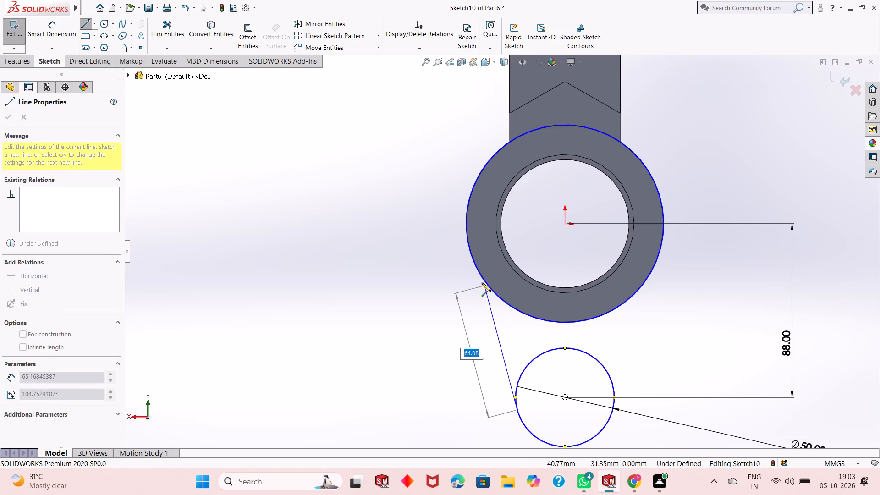
pyautogui.click(478, 271)
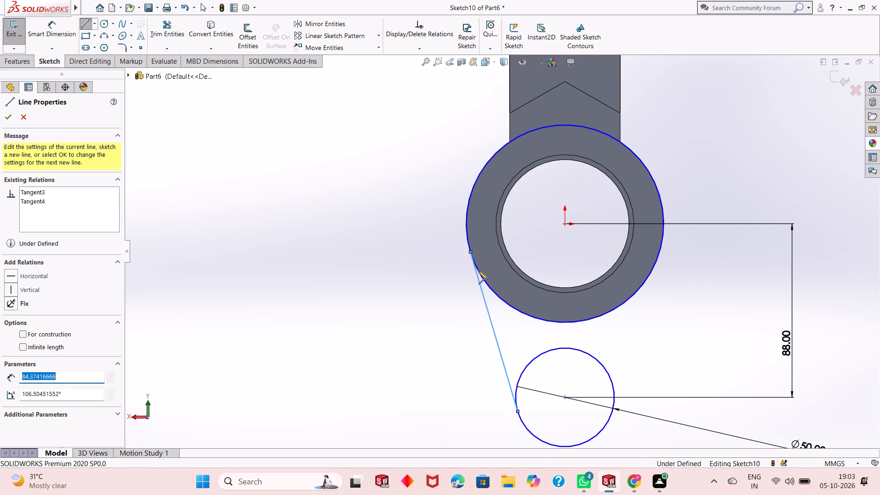
pyautogui.press('Escape')
pyautogui.press('Escape')
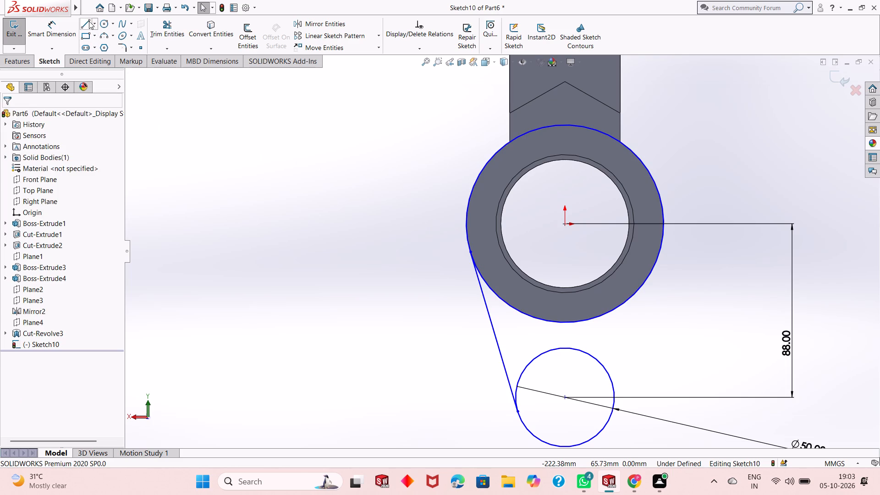
# Start a second line on the right side of the lower circle, opposite the first tangent line.
pyautogui.click(88, 21)
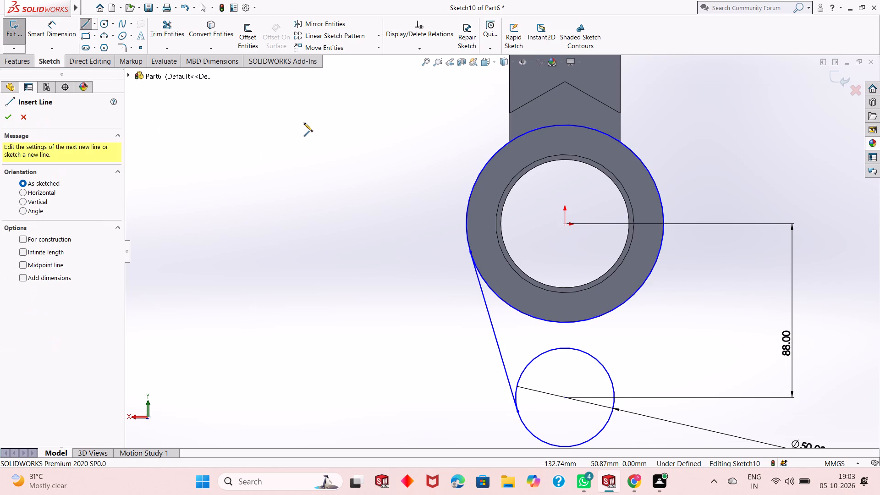
pyautogui.click(611, 411)
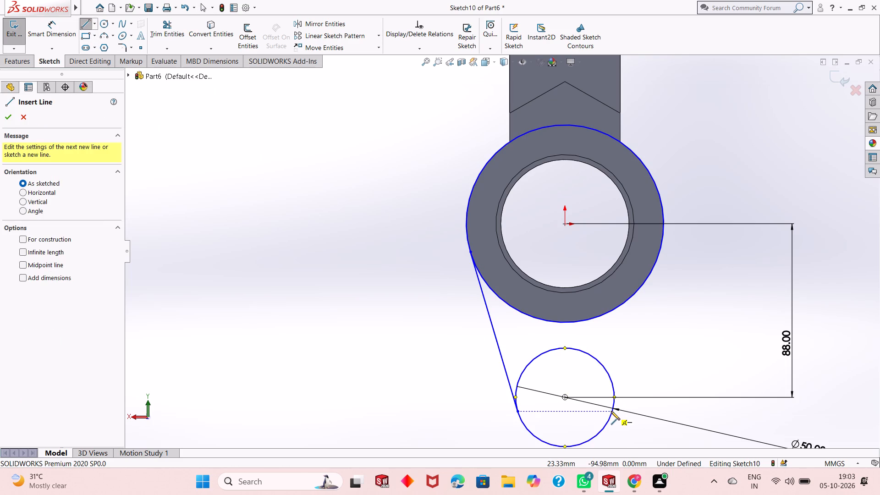
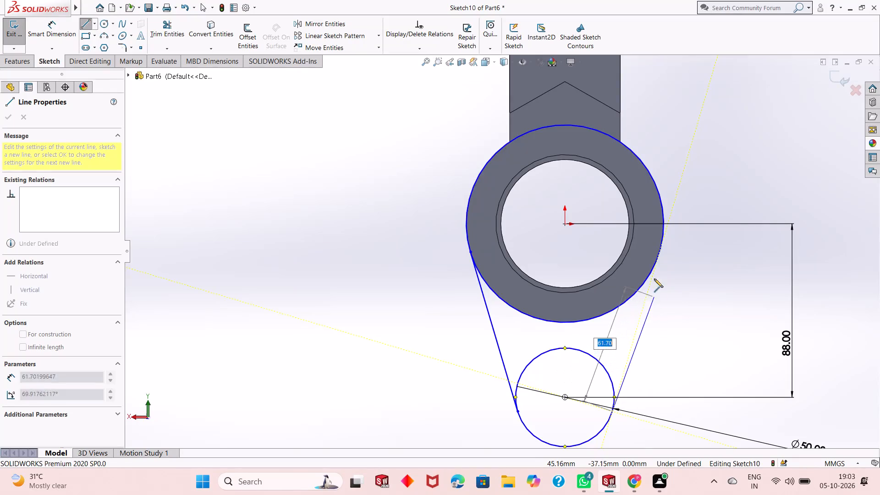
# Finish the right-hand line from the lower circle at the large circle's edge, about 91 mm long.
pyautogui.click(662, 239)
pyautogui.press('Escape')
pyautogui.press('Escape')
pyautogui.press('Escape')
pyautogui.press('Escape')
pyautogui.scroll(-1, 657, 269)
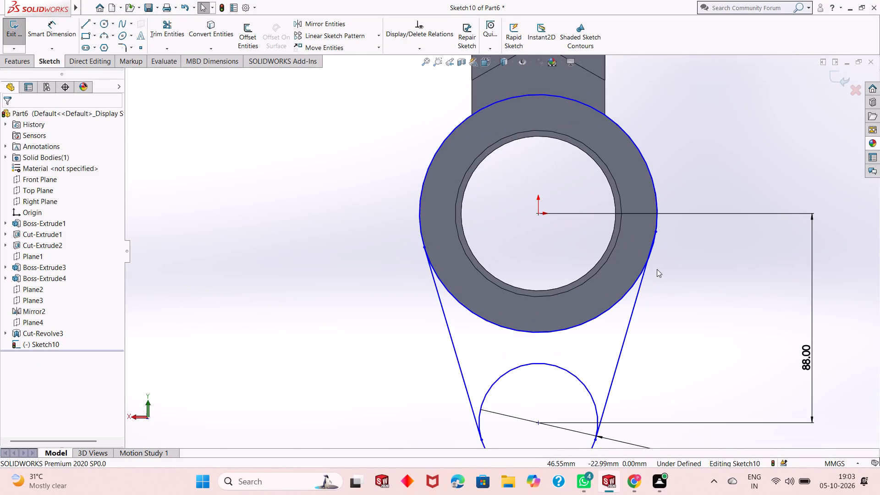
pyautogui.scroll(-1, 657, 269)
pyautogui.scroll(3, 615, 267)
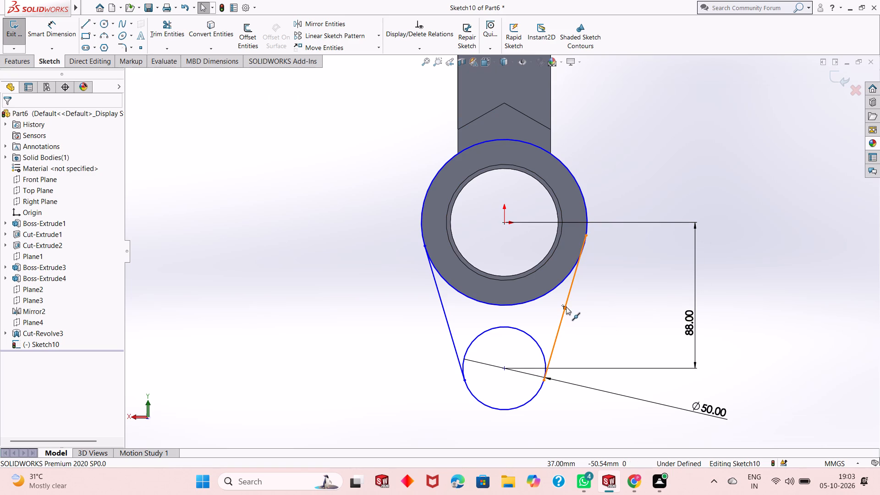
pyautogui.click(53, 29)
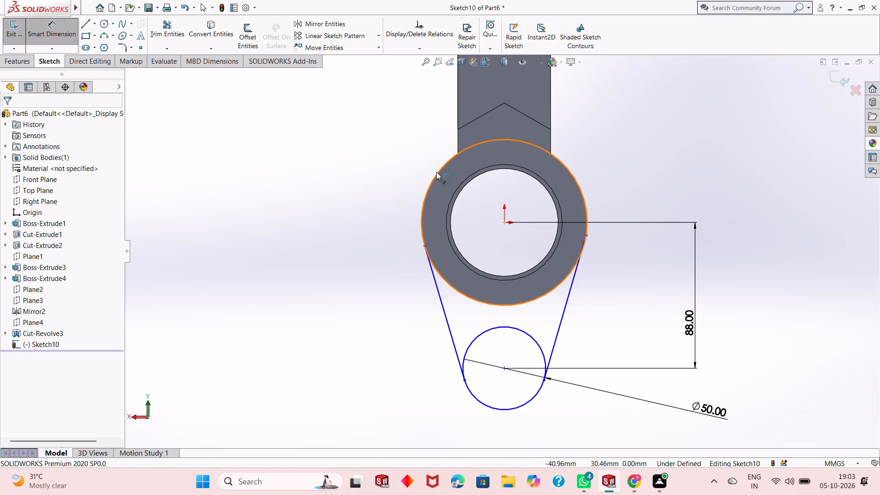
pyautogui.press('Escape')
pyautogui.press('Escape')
# Delete the sketched 50 mm radius circle centred on the origin.
pyautogui.click(560, 159)
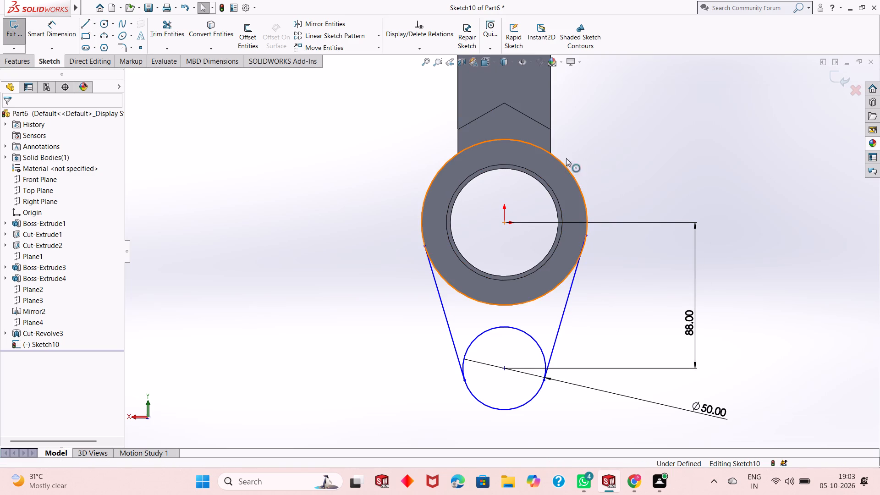
pyautogui.rightClick(599, 147)
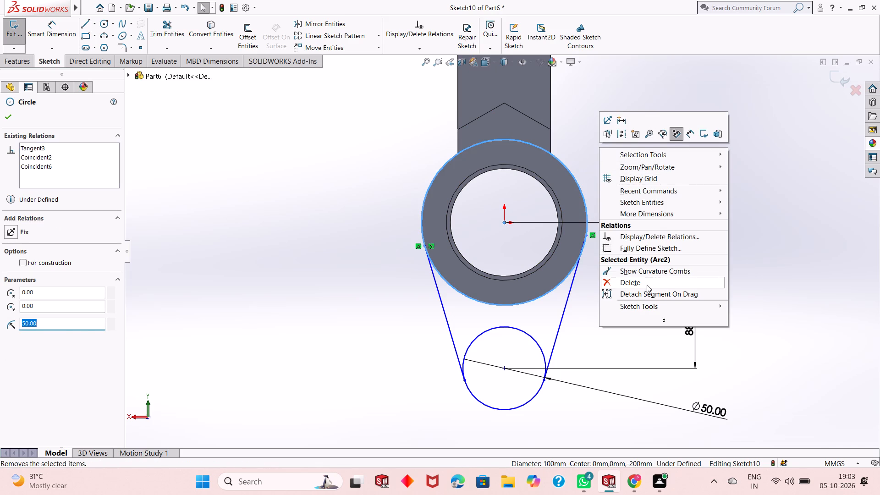
pyautogui.click(647, 285)
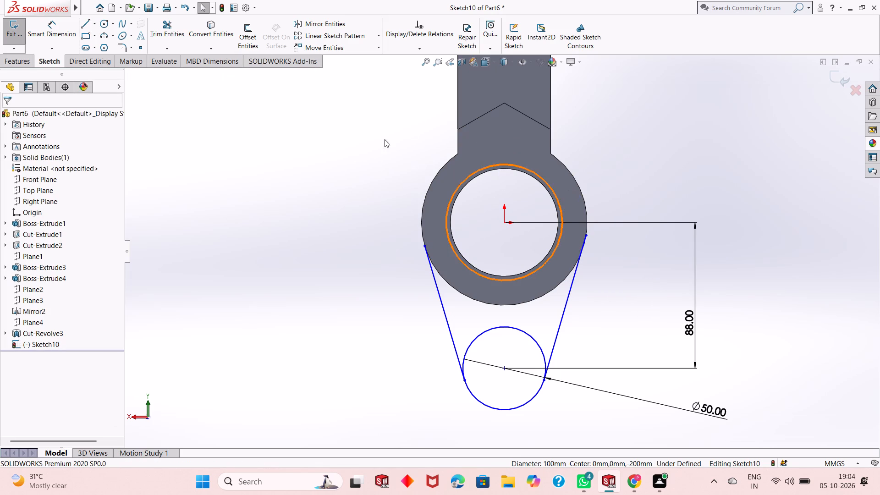
# Convert the cylinder's outer circular edge into a sketch arc with Convert Entities.
pyautogui.click(215, 33)
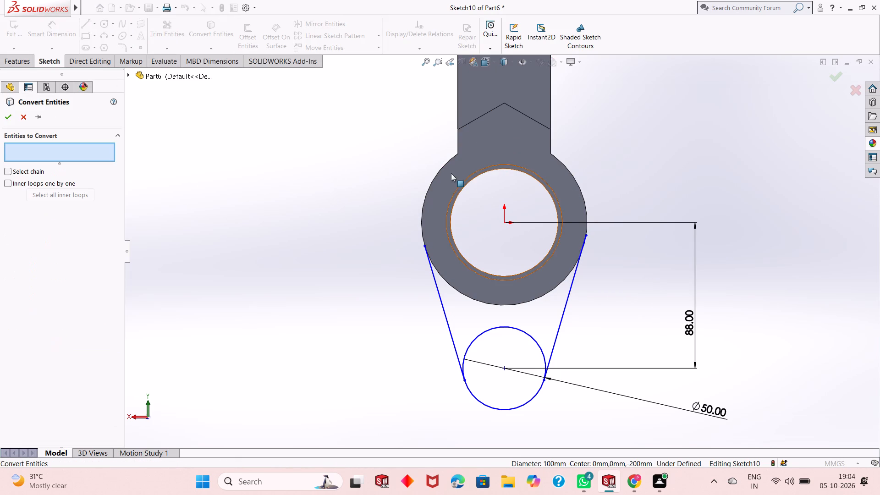
pyautogui.click(446, 162)
pyautogui.click(4, 117)
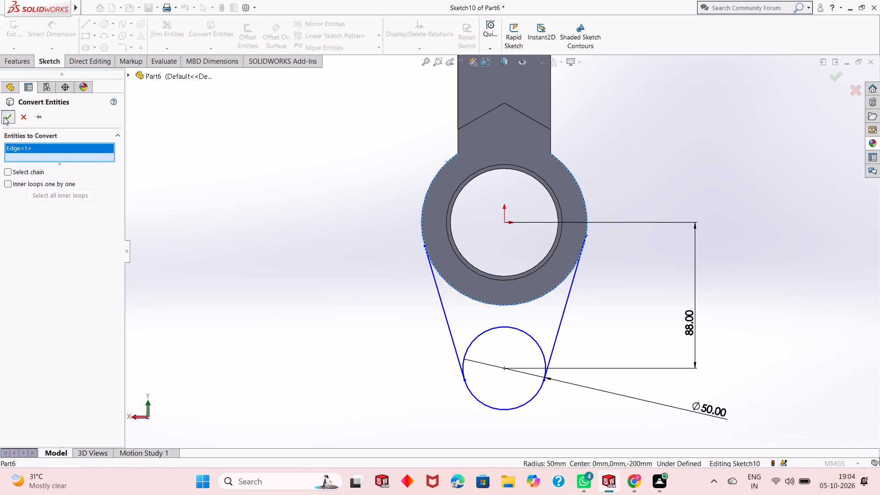
pyautogui.press('Escape')
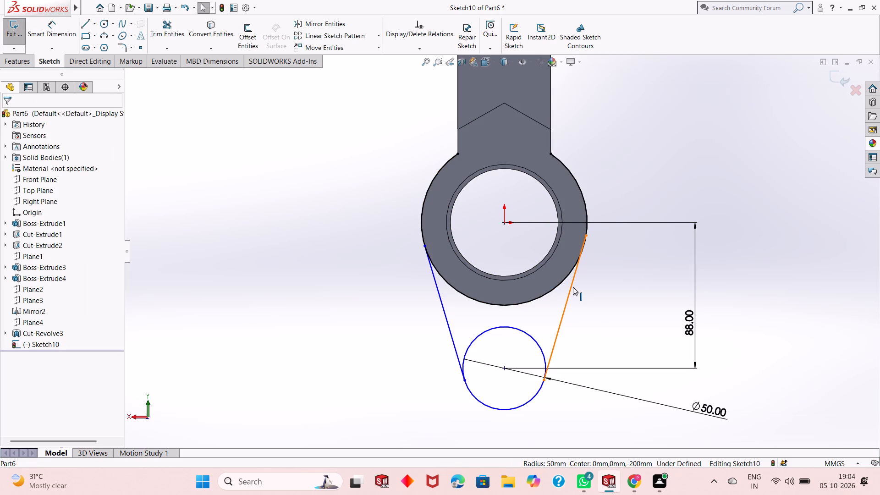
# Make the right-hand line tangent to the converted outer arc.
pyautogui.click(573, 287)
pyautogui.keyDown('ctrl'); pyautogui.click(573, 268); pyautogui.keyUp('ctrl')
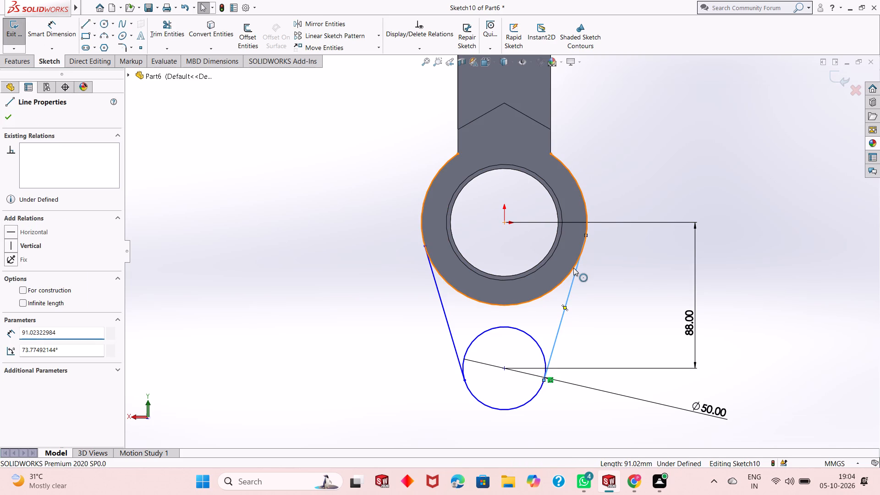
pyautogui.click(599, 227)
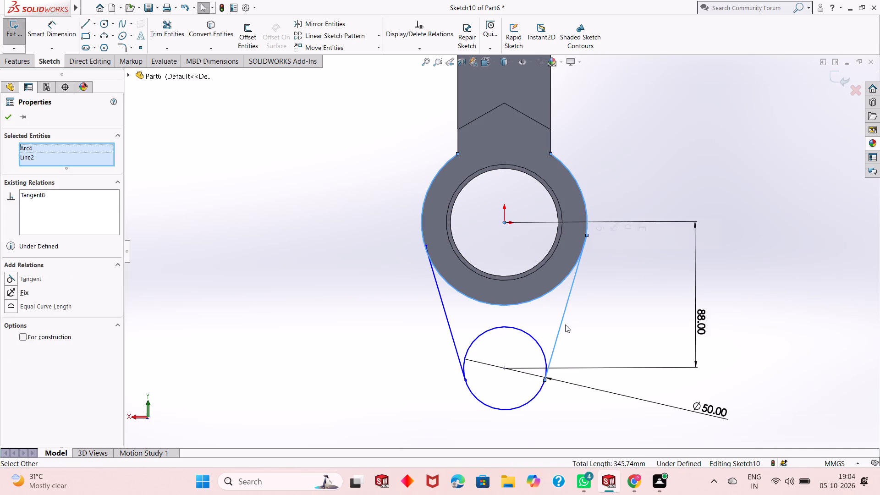
# Make the left-hand line tangent to the converted outer arc.
pyautogui.click(446, 323)
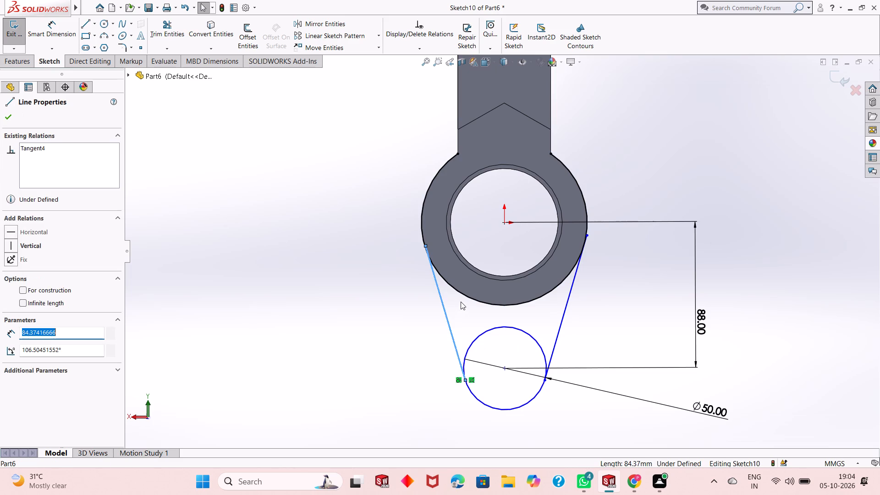
pyautogui.keyDown('ctrl'); pyautogui.click(463, 296); pyautogui.keyUp('ctrl')
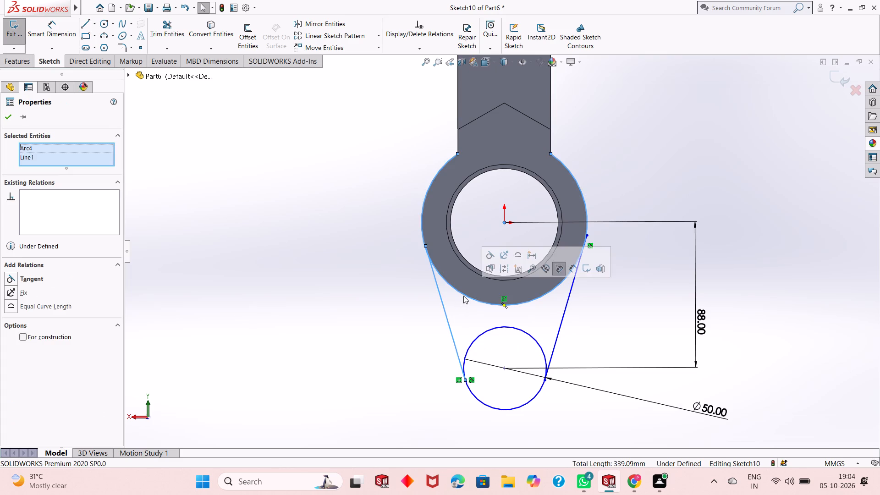
pyautogui.click(488, 254)
pyautogui.press('Escape')
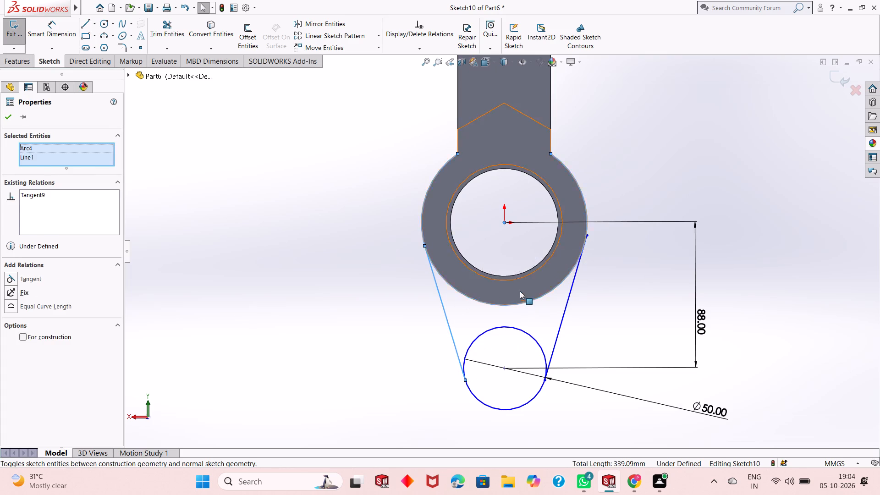
pyautogui.press('Escape')
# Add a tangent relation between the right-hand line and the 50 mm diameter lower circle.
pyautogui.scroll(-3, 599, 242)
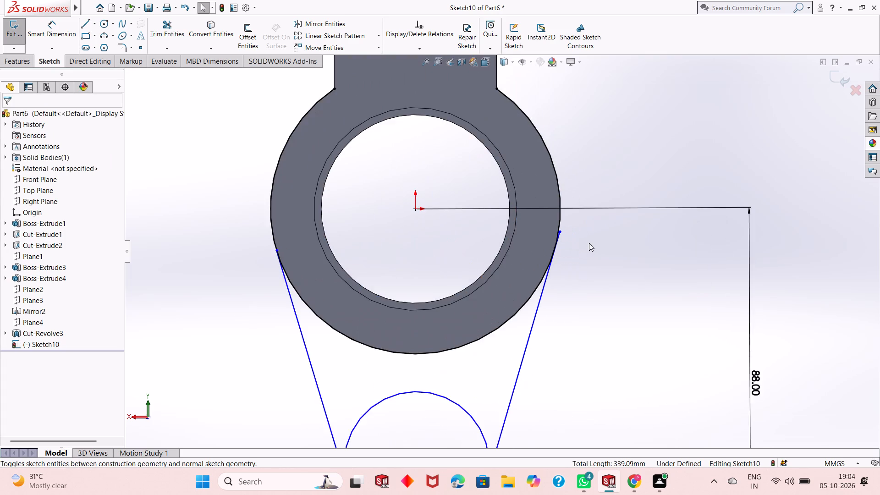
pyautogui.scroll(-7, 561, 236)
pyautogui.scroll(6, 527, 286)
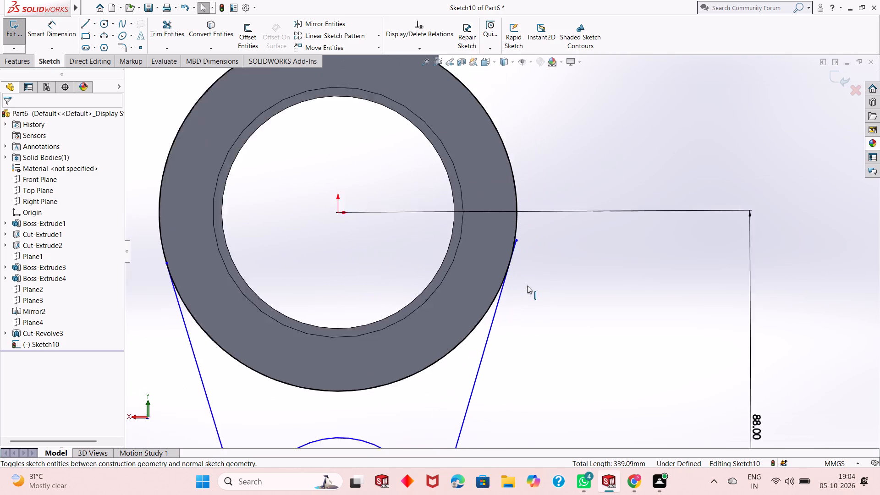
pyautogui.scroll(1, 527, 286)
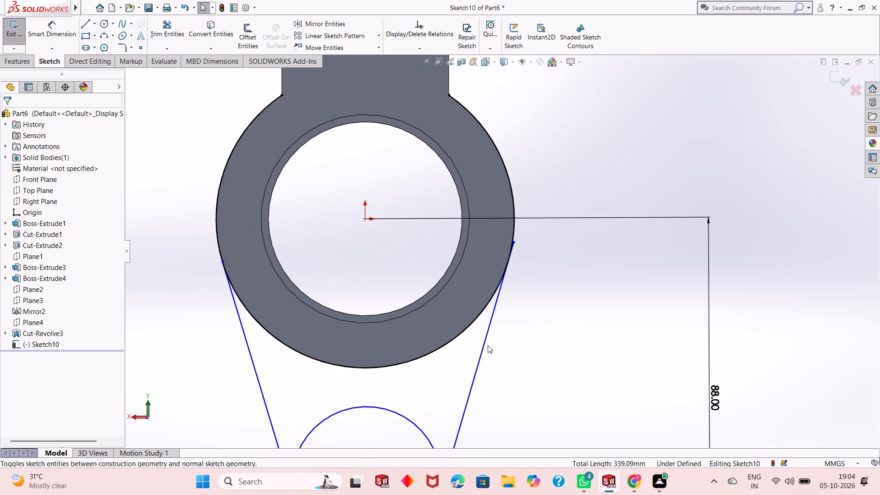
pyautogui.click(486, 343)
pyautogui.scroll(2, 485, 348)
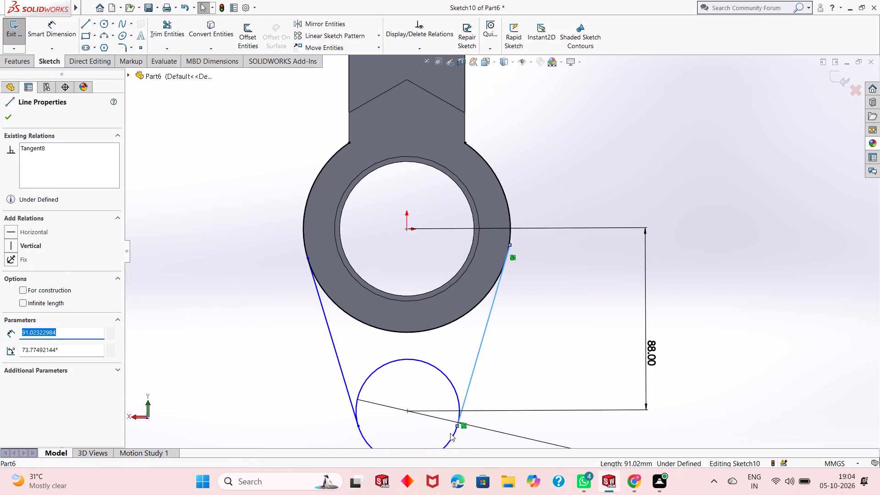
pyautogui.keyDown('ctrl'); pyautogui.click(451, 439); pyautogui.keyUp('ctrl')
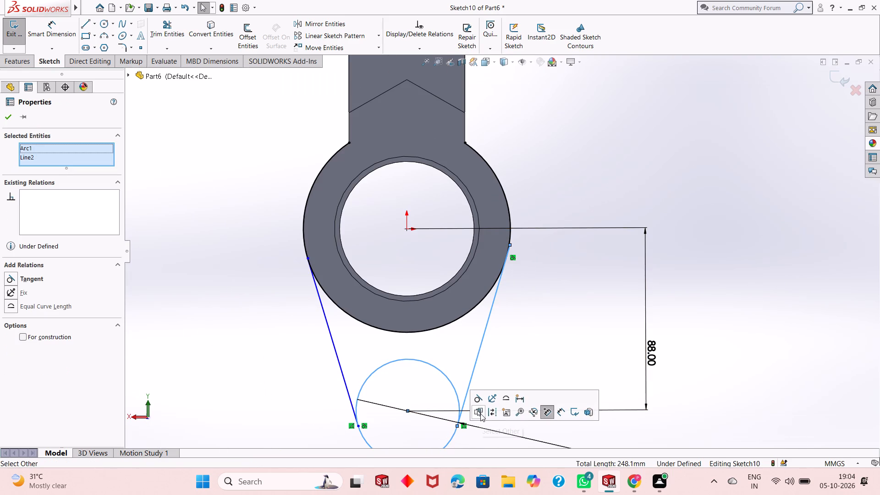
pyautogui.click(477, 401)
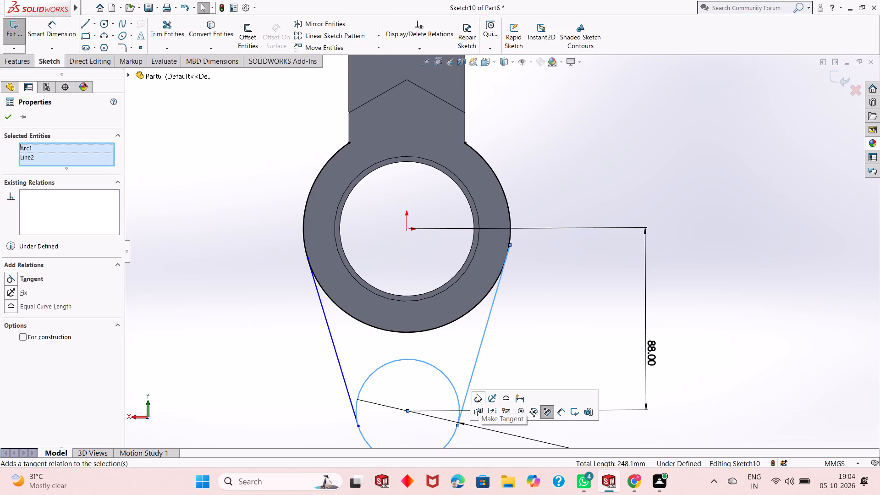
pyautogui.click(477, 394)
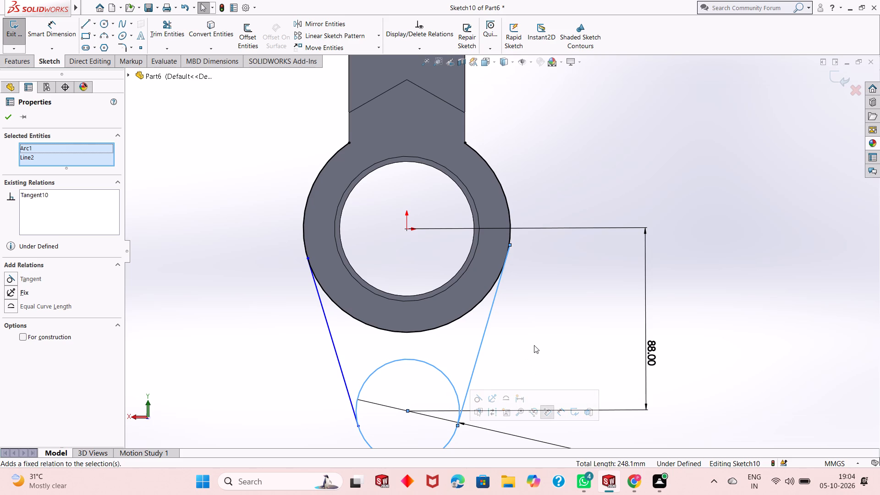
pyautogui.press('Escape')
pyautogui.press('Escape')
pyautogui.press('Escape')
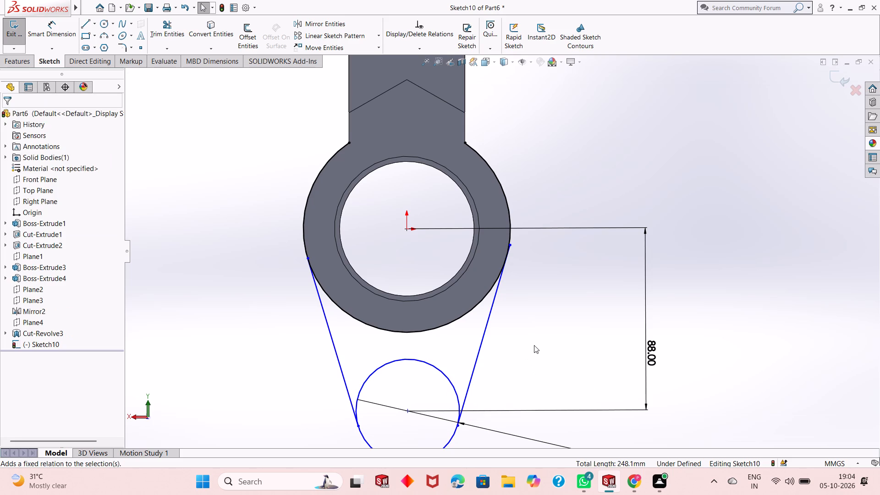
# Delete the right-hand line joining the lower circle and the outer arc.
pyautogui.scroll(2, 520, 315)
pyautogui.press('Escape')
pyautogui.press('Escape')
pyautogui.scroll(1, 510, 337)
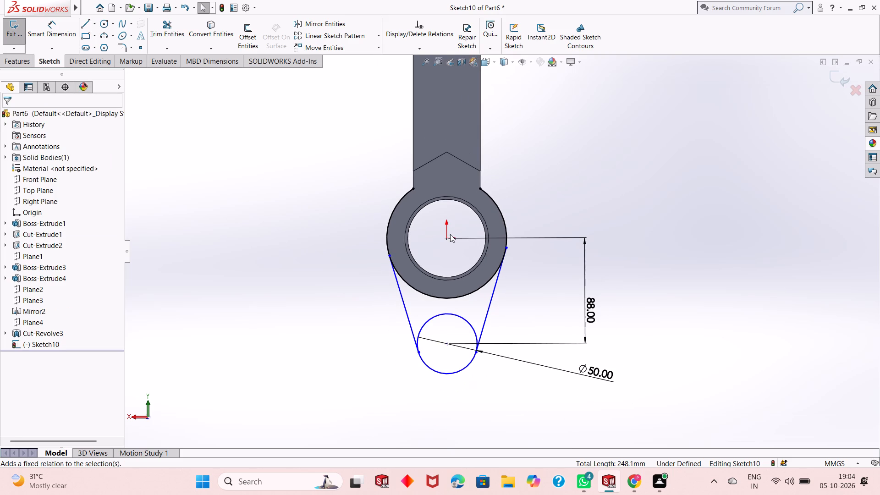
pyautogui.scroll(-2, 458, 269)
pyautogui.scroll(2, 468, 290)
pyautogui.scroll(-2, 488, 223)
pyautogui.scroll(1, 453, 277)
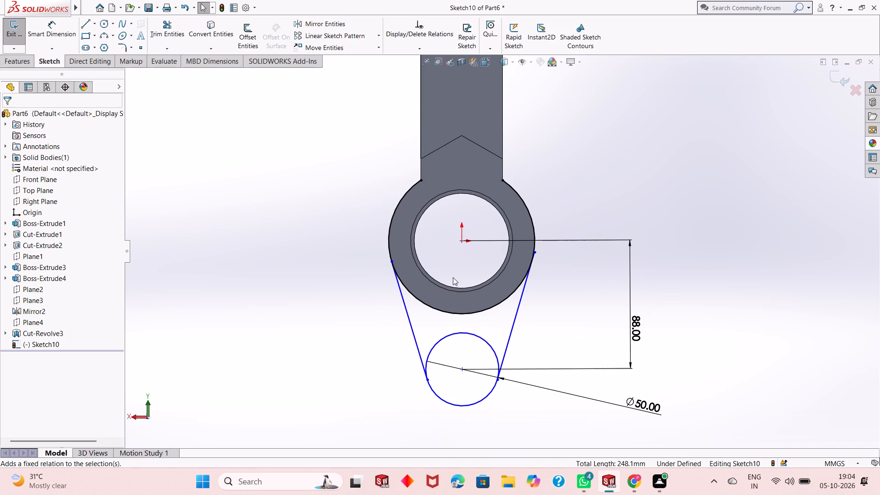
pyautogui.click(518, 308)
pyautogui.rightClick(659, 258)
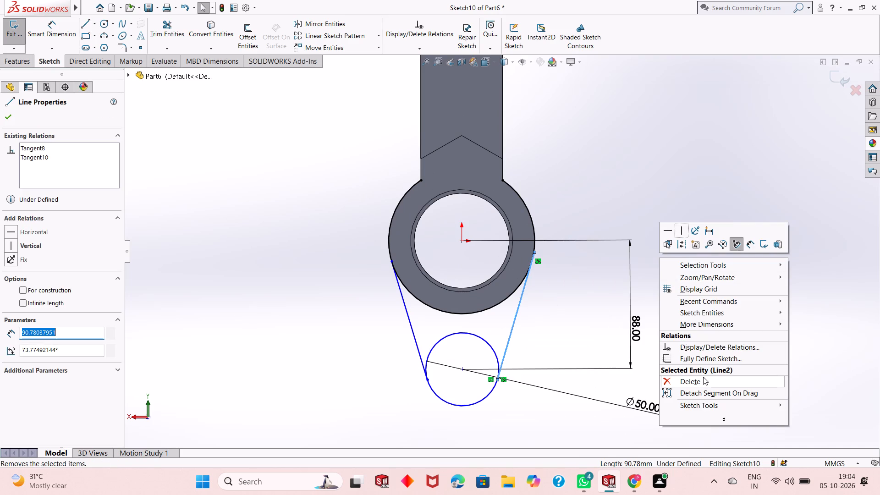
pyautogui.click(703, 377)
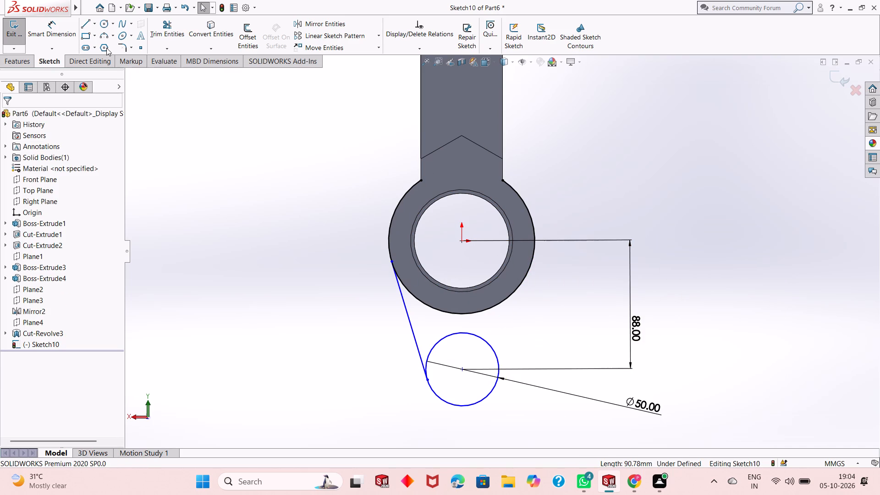
# Draw a new right-hand line about 87 mm long from the lower circle's edge up to the converted outer arc.
pyautogui.click(84, 26)
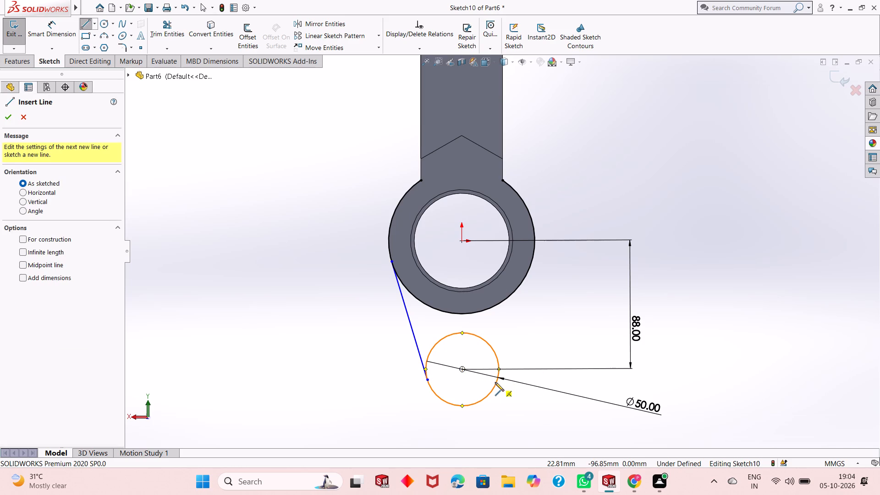
pyautogui.click(496, 379)
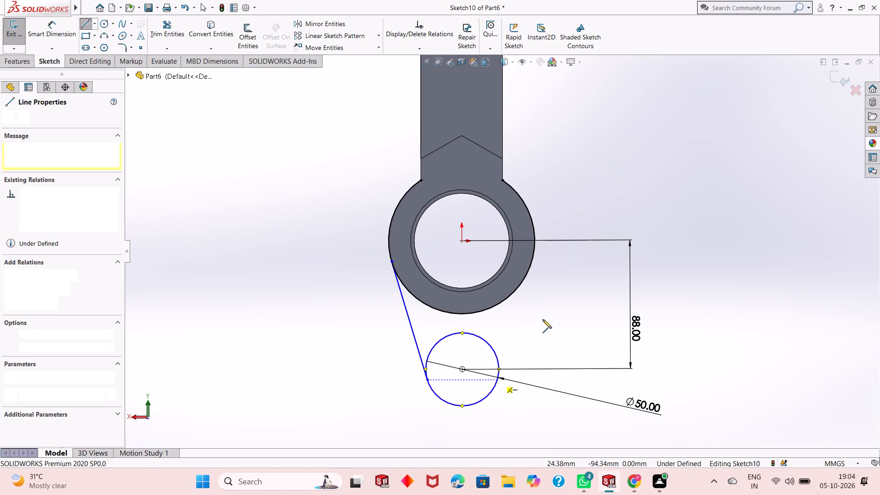
pyautogui.click(532, 257)
pyautogui.press('Escape')
pyautogui.press('Escape')
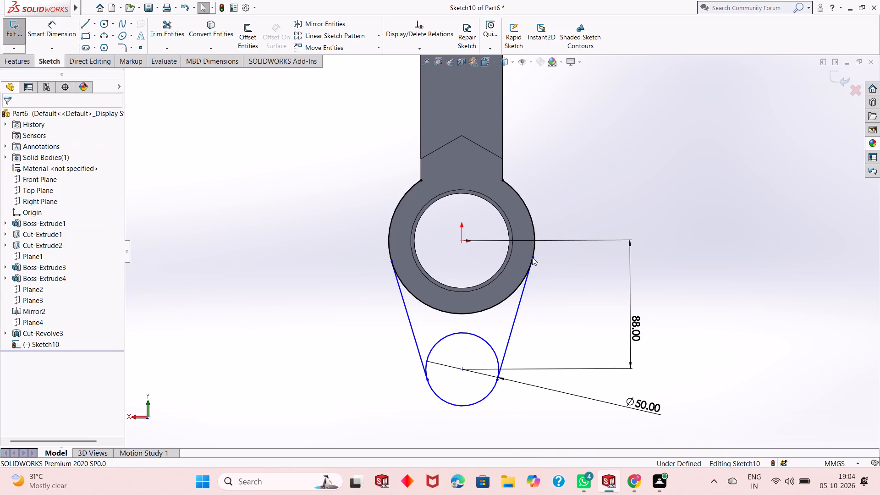
pyautogui.press('Escape')
# Make the new right-hand line tangent to the converted outer arc.
pyautogui.scroll(-9, 547, 264)
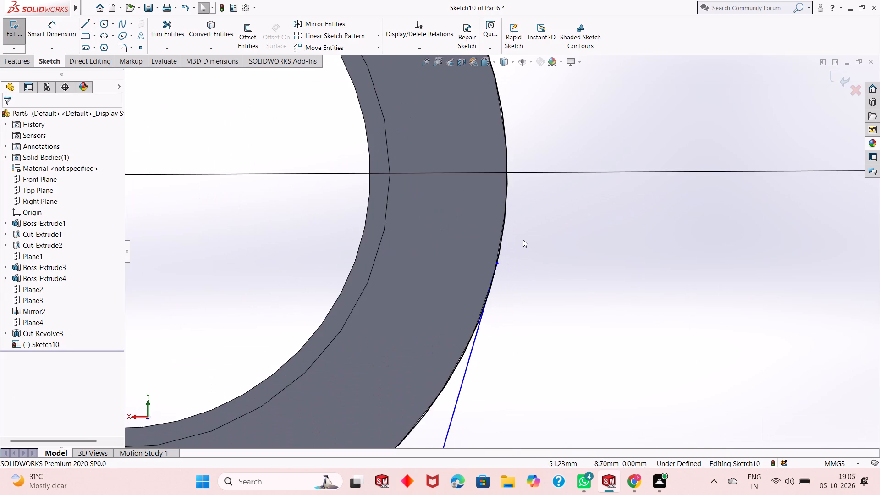
pyautogui.scroll(-1, 522, 239)
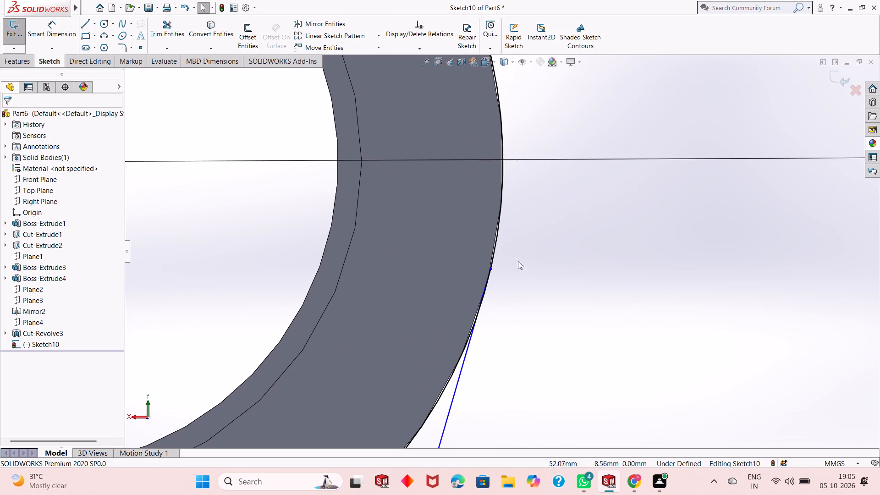
pyautogui.click(463, 363)
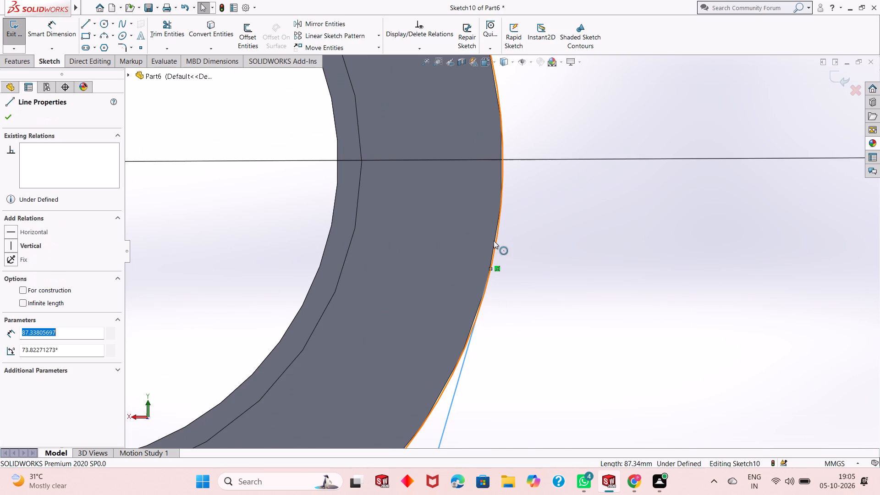
pyautogui.keyDown('ctrl'); pyautogui.click(495, 247); pyautogui.keyUp('ctrl')
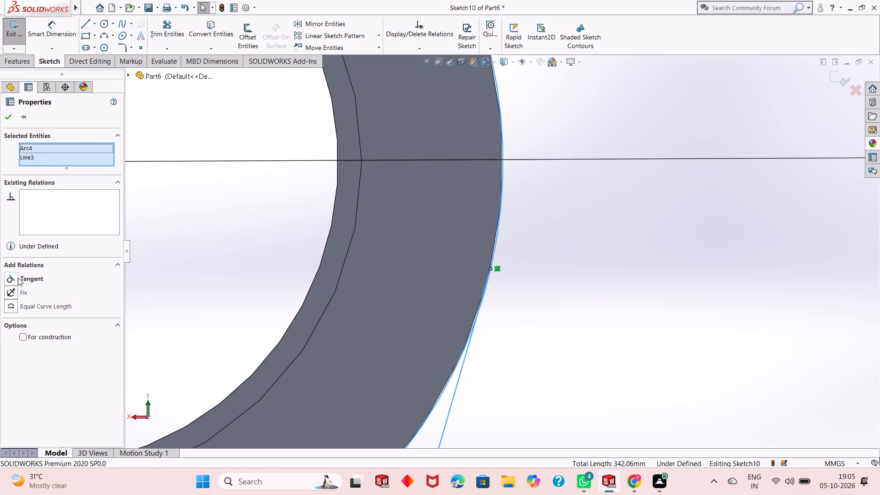
pyautogui.click(18, 278)
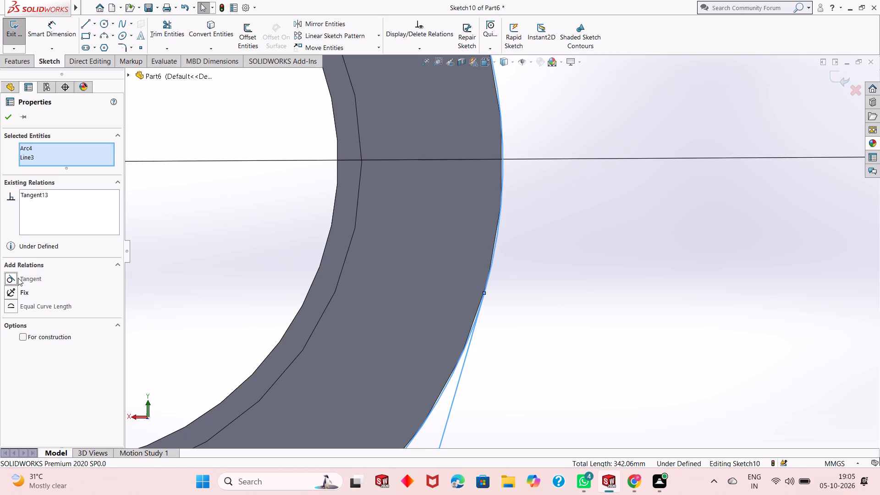
# Dimension the horizontal distance from the lower circle's centre to the converted arc's upper-left endpoint at 28.50 mm.
pyautogui.click(9, 113)
pyautogui.scroll(3, 387, 301)
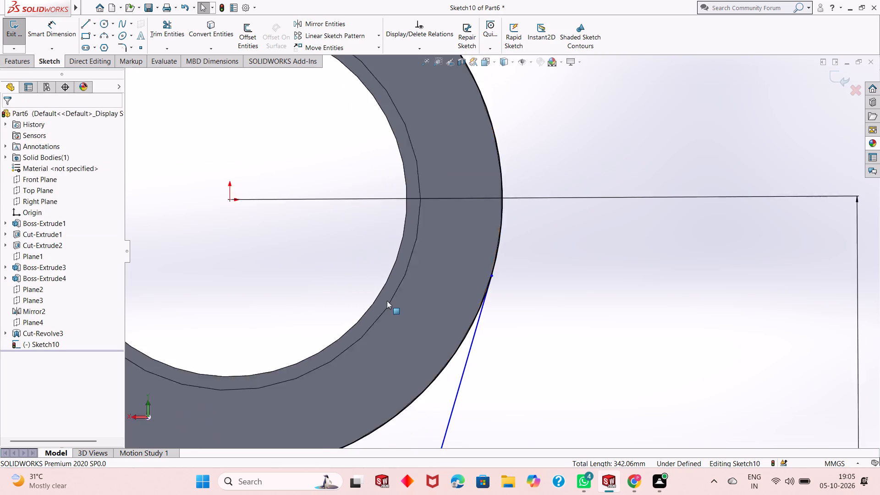
pyautogui.scroll(6, 387, 301)
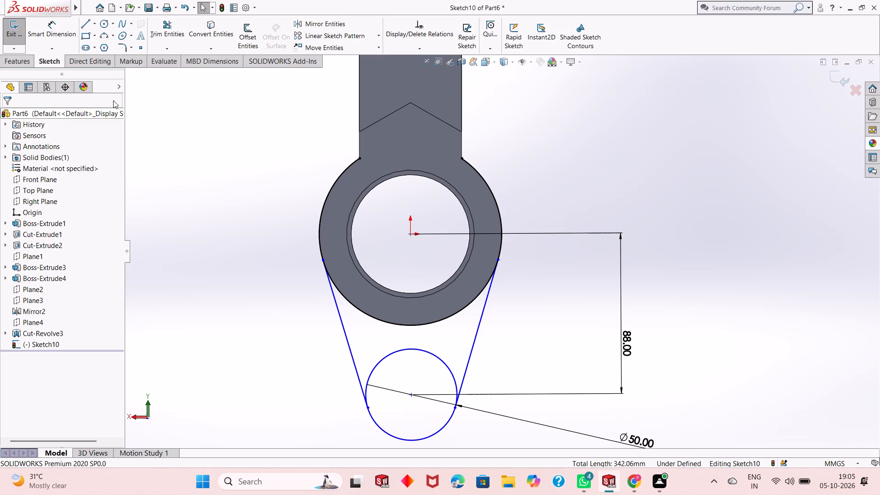
pyautogui.click(52, 32)
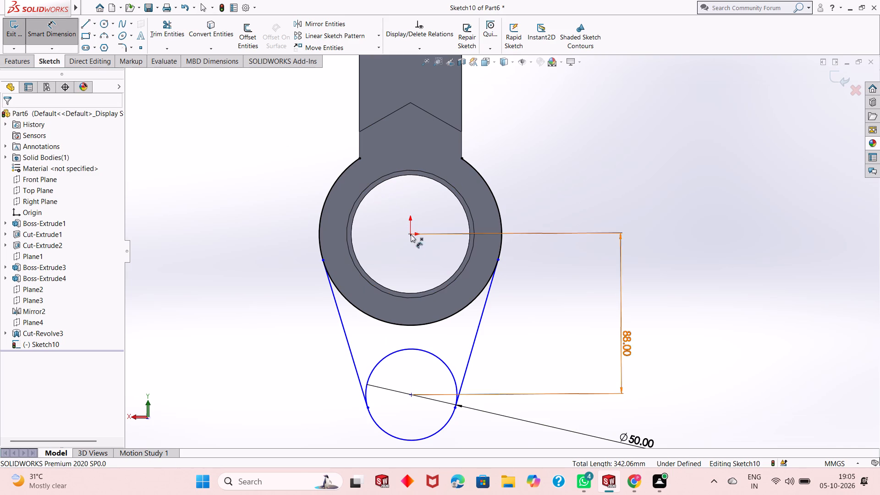
pyautogui.click(412, 394)
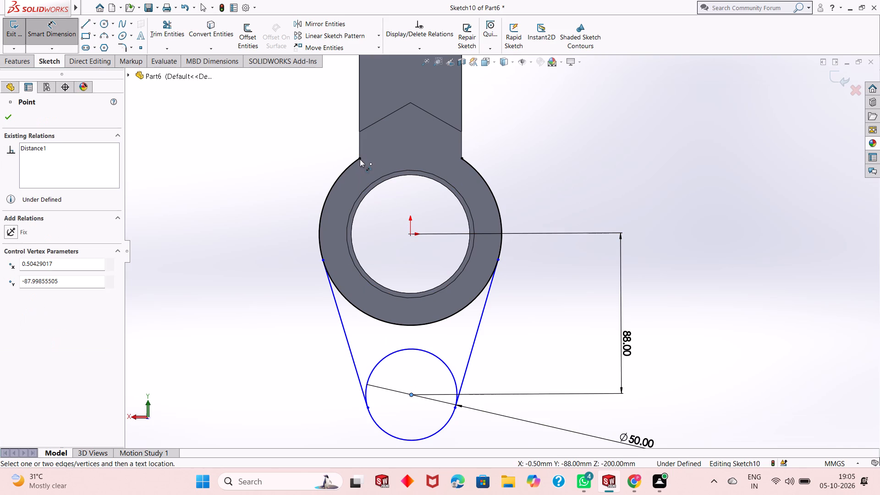
pyautogui.click(360, 159)
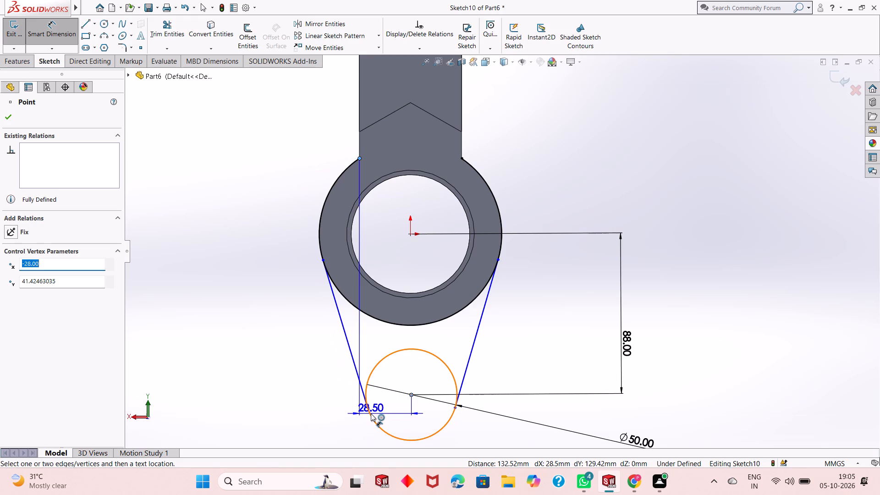
pyautogui.click(390, 409)
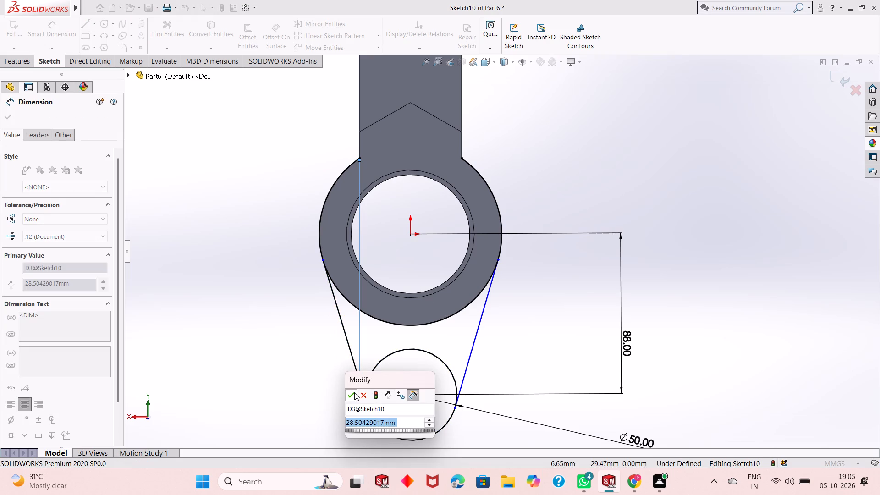
pyautogui.click(354, 392)
pyautogui.rightClick(499, 348)
pyautogui.click(526, 381)
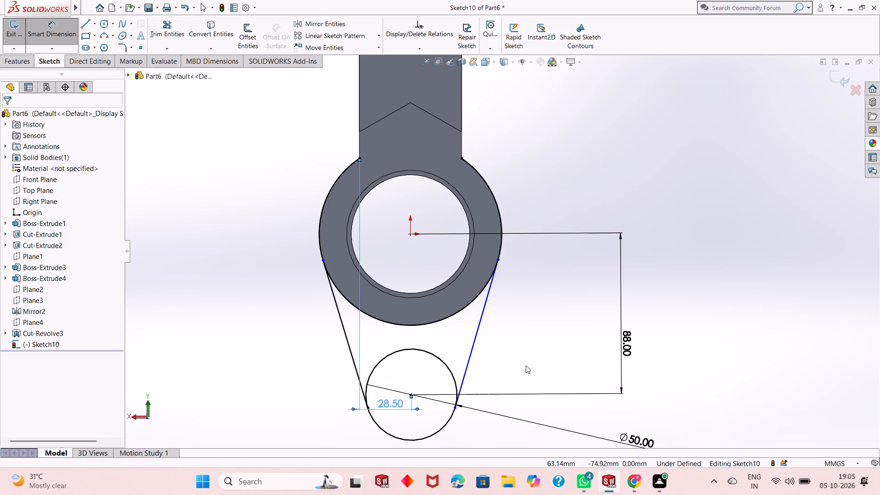
# Make the right-hand line tangent to the 50 mm diameter lower circle.
pyautogui.keyDown('ctrl'); pyautogui.click(479, 326); pyautogui.keyUp('ctrl')
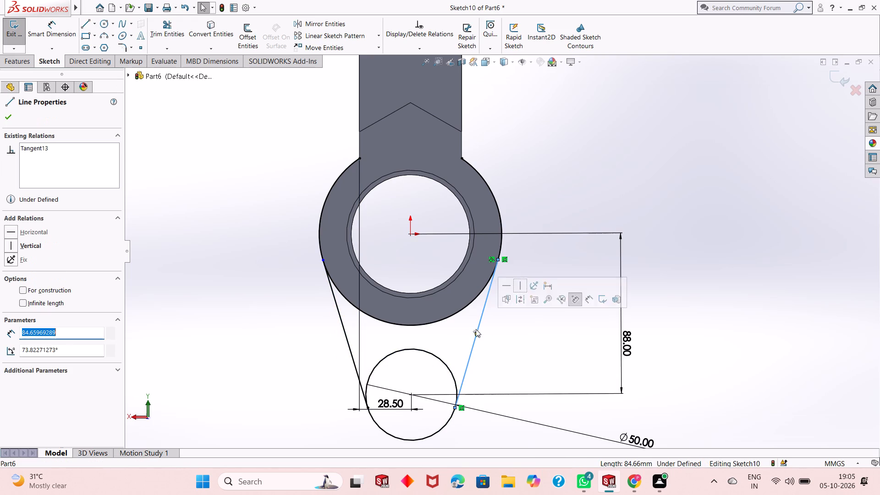
pyautogui.keyDown('ctrl'); pyautogui.click(448, 368); pyautogui.keyUp('ctrl')
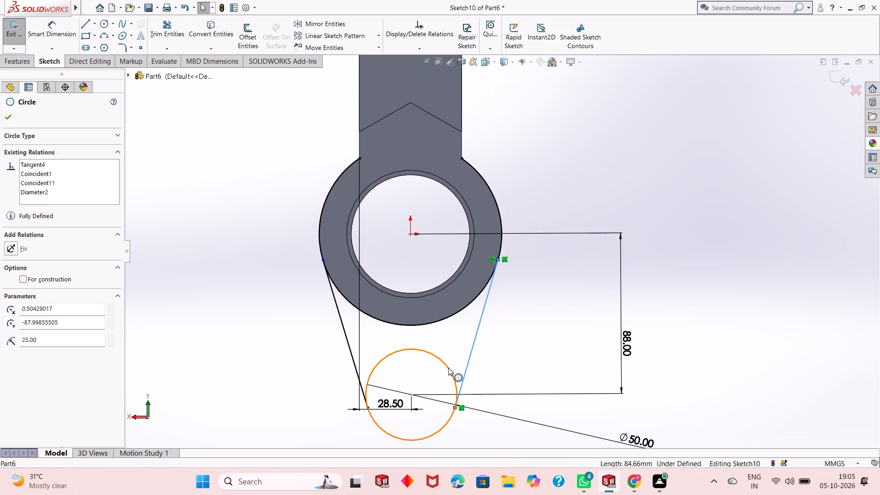
pyautogui.click(10, 273)
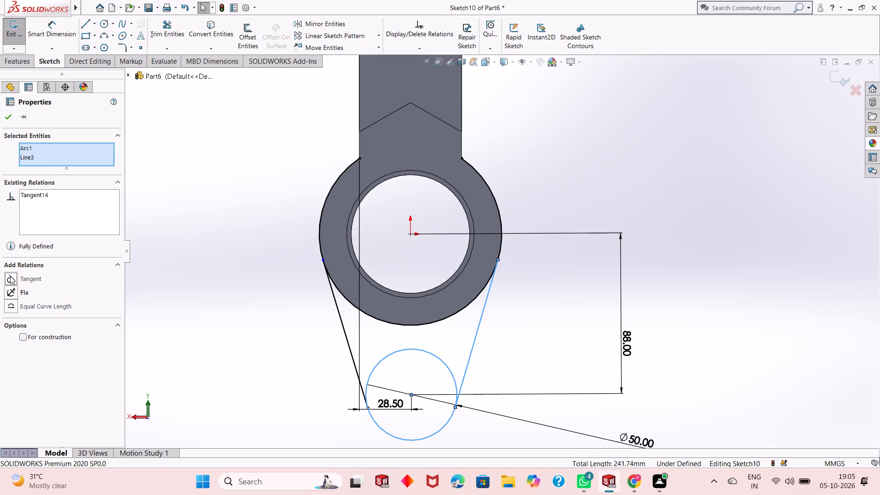
pyautogui.click(10, 114)
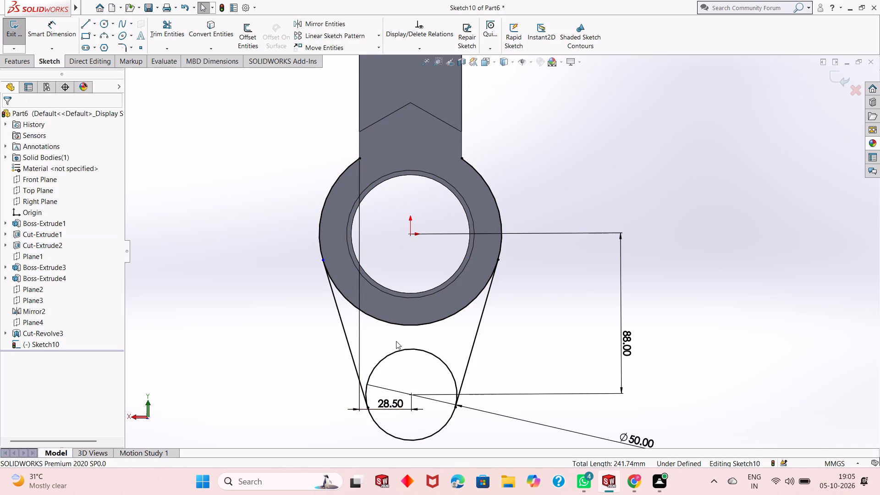
# Check the left-hand line's tangent relations with the converted outer arc and with the lower circle.
pyautogui.click(330, 284)
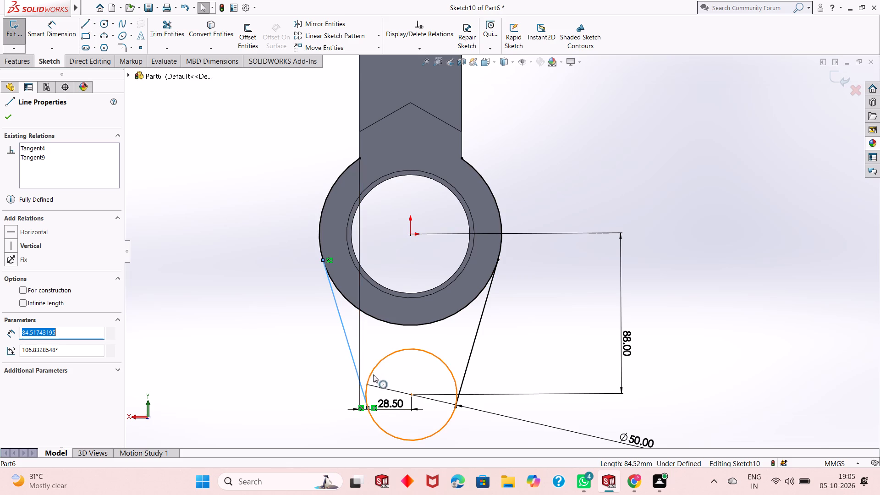
pyautogui.keyDown('ctrl'); pyautogui.click(350, 302); pyautogui.keyUp('ctrl')
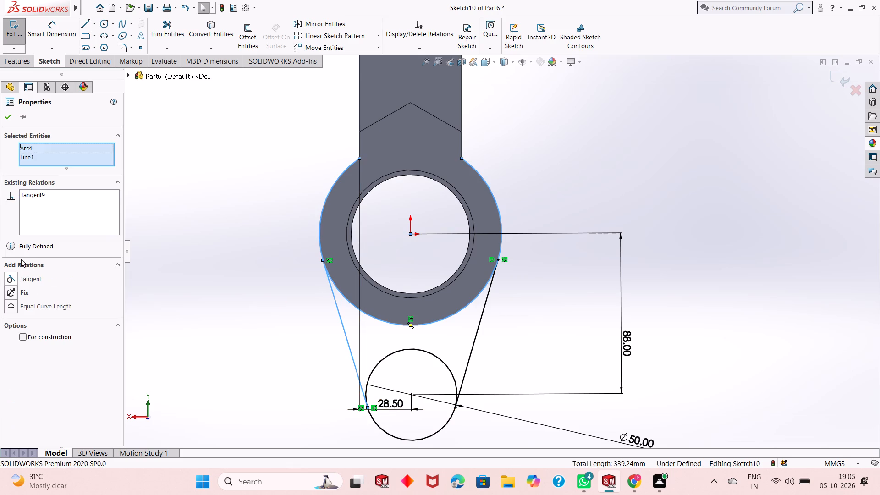
pyautogui.click(20, 280)
pyautogui.click(8, 118)
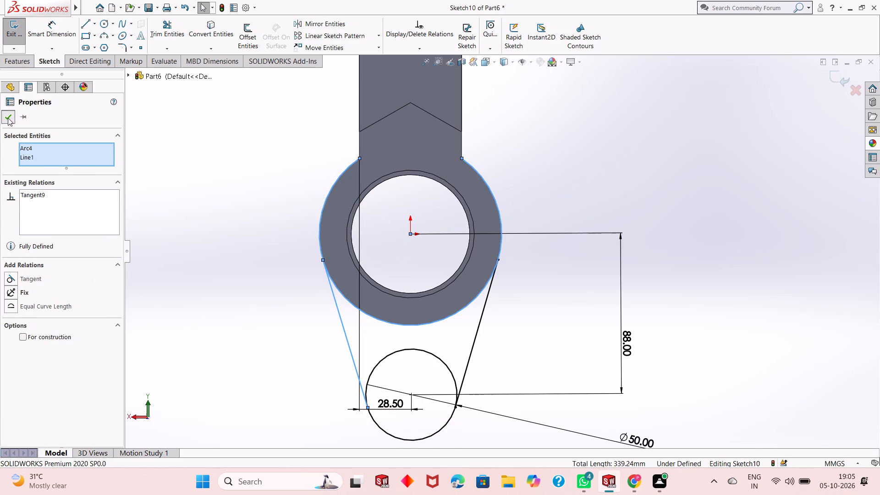
pyautogui.click(348, 344)
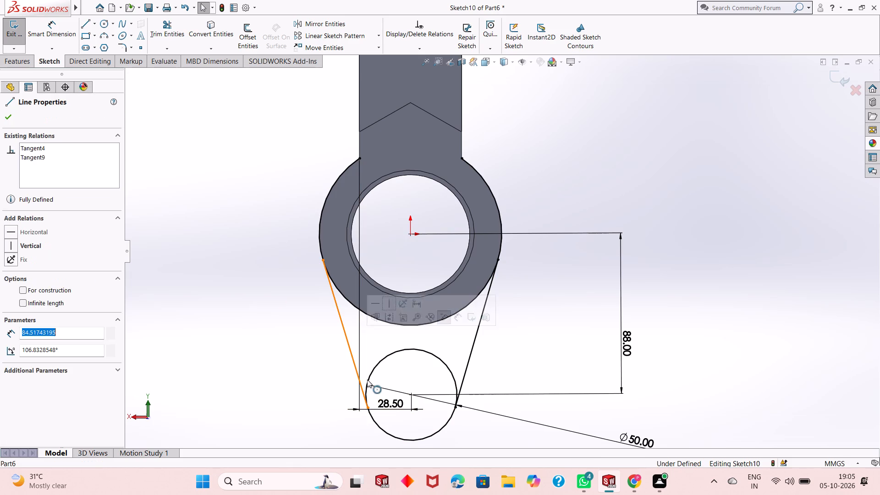
pyautogui.keyDown('ctrl'); pyautogui.click(368, 380); pyautogui.keyUp('ctrl')
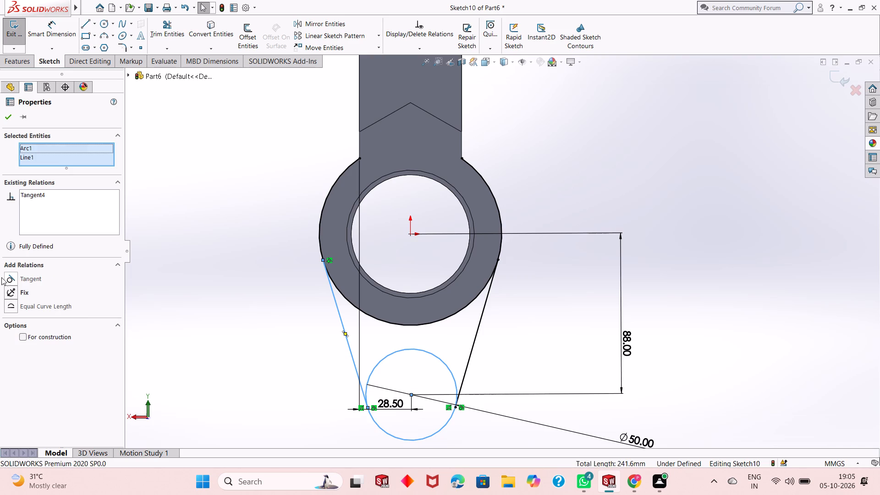
pyautogui.click(6, 279)
pyautogui.click(6, 112)
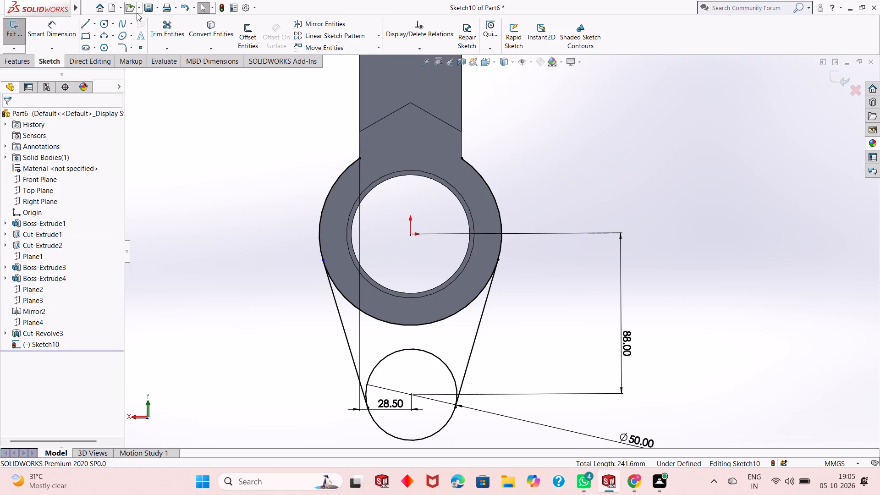
# Trim away the converted arc above both side lines and the upper part of the lower circle between them.
pyautogui.click(173, 22)
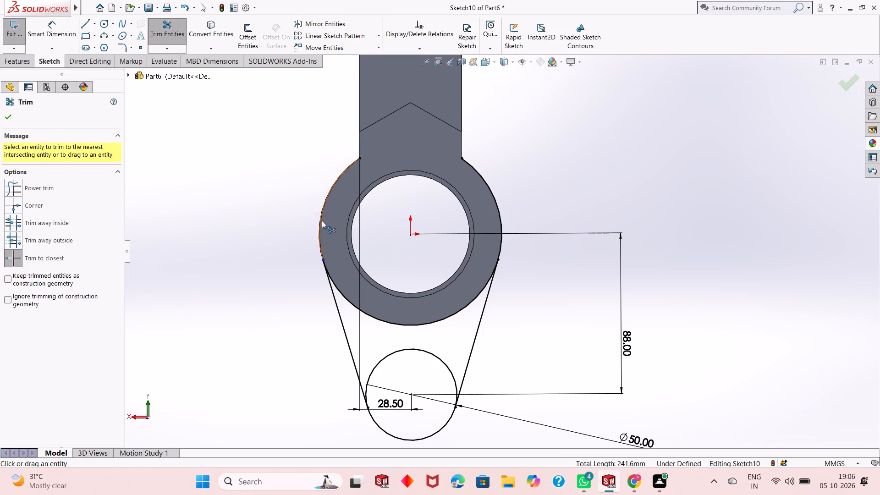
pyautogui.click(322, 222)
pyautogui.click(497, 206)
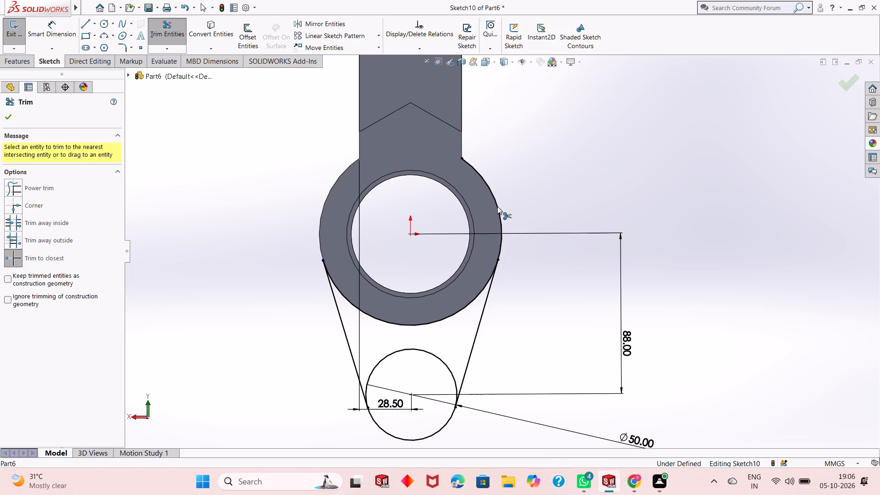
pyautogui.rightClick(566, 201)
pyautogui.click(596, 233)
pyautogui.scroll(1, 425, 312)
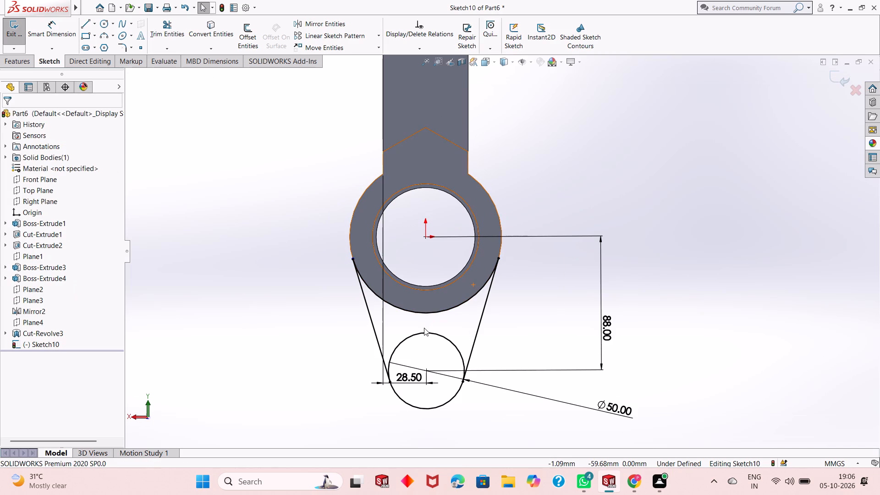
pyautogui.click(181, 35)
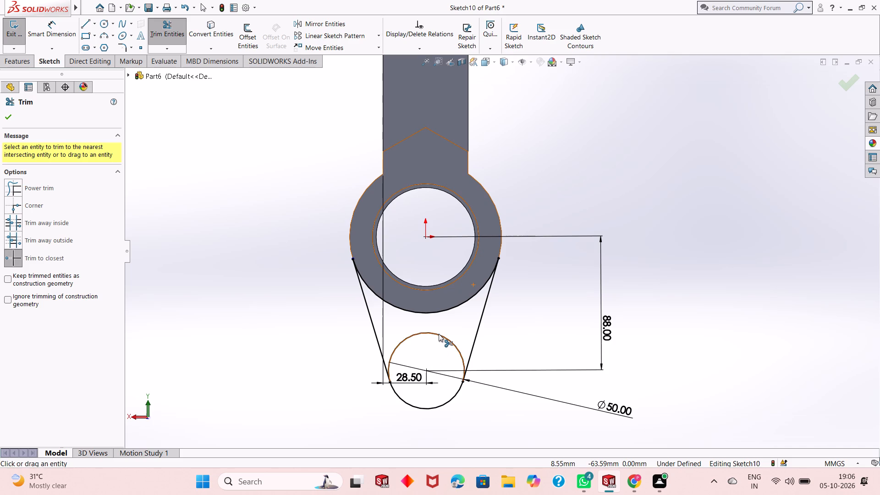
pyautogui.click(439, 334)
pyautogui.press('Escape')
pyautogui.press('Escape')
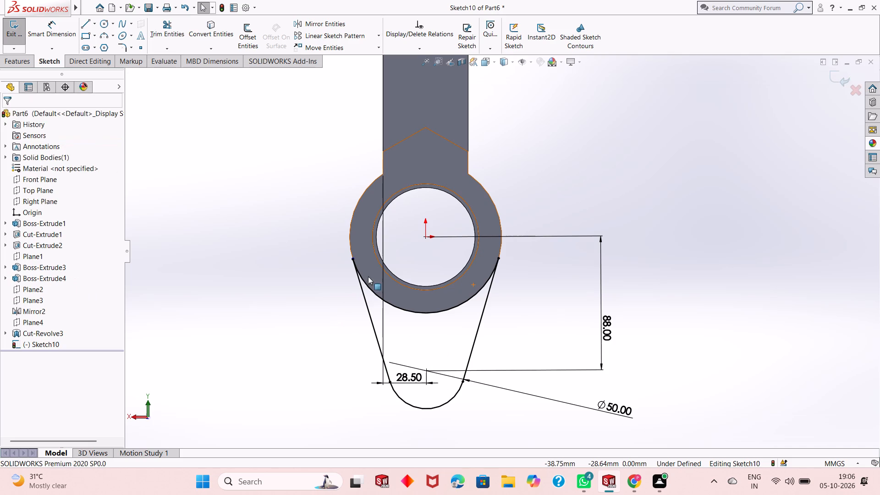
# Trim the tiny overhanging end of the left-hand line beyond its junction with the outer arc.
pyautogui.scroll(-7, 369, 270)
pyautogui.scroll(-7, 409, 198)
pyautogui.scroll(-2, 443, 304)
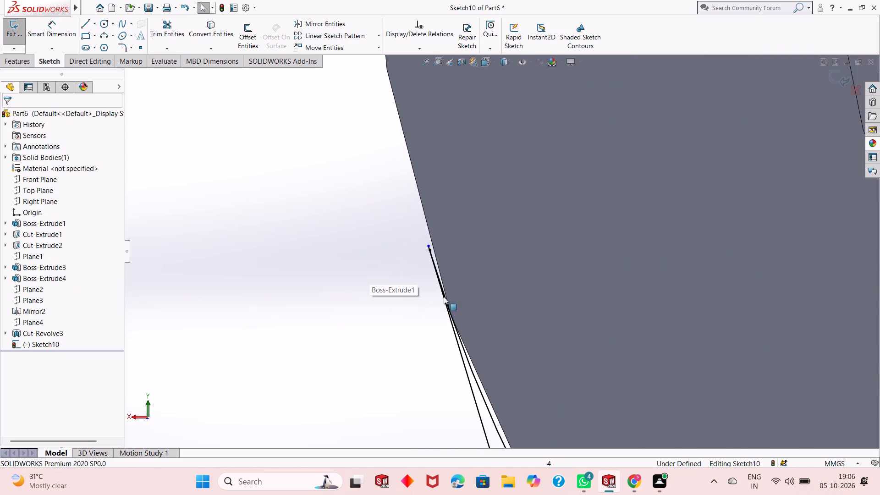
pyautogui.scroll(-7, 443, 258)
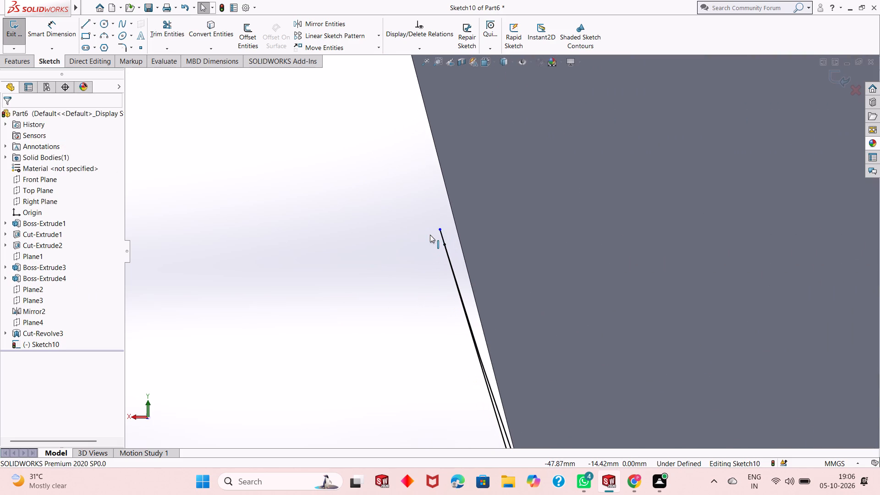
pyautogui.click(165, 31)
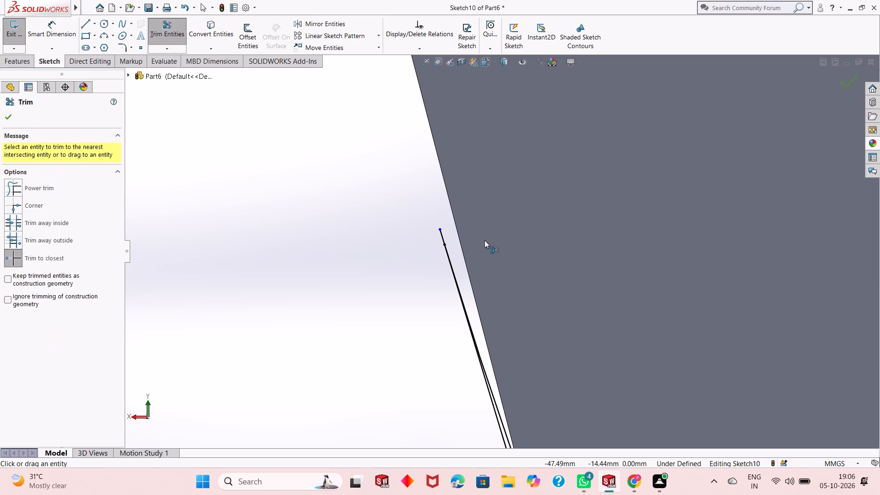
pyautogui.click(440, 234)
pyautogui.scroll(2, 421, 279)
pyautogui.press('Escape')
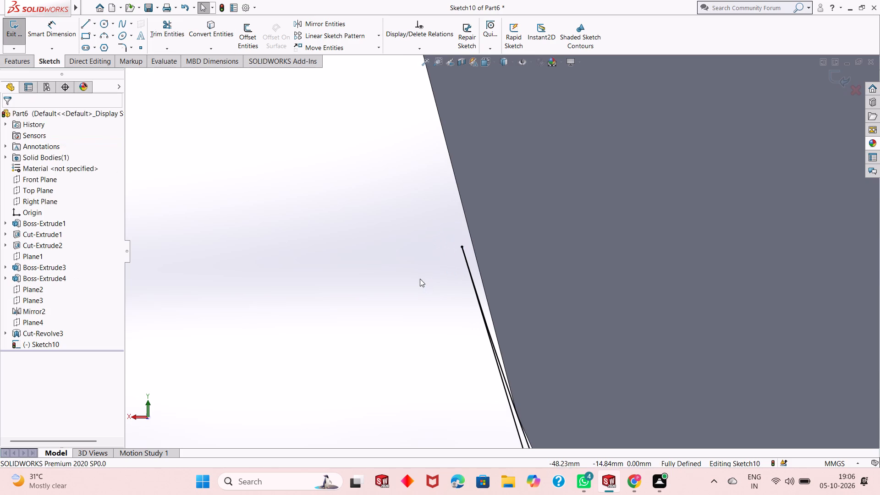
pyautogui.scroll(20, 553, 318)
pyautogui.scroll(1, 553, 318)
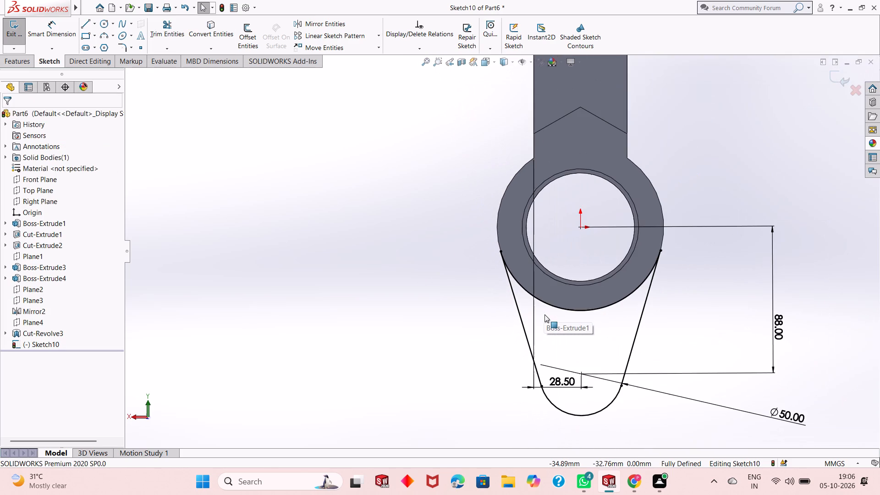
# Extrude the closed lug profile as a blind boss 50 mm deep, reversed to run along the cylinder, with merged result.
pyautogui.scroll(-2, 664, 277)
pyautogui.scroll(2, 531, 322)
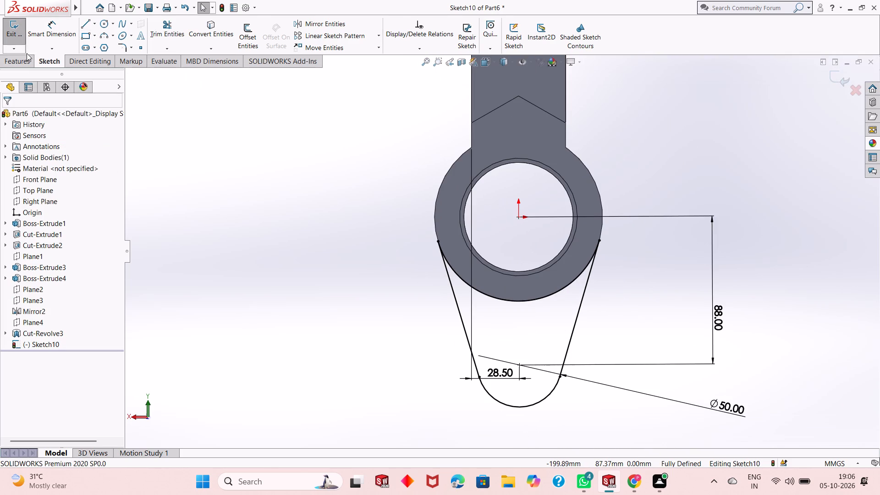
pyautogui.click(26, 64)
pyautogui.click(24, 42)
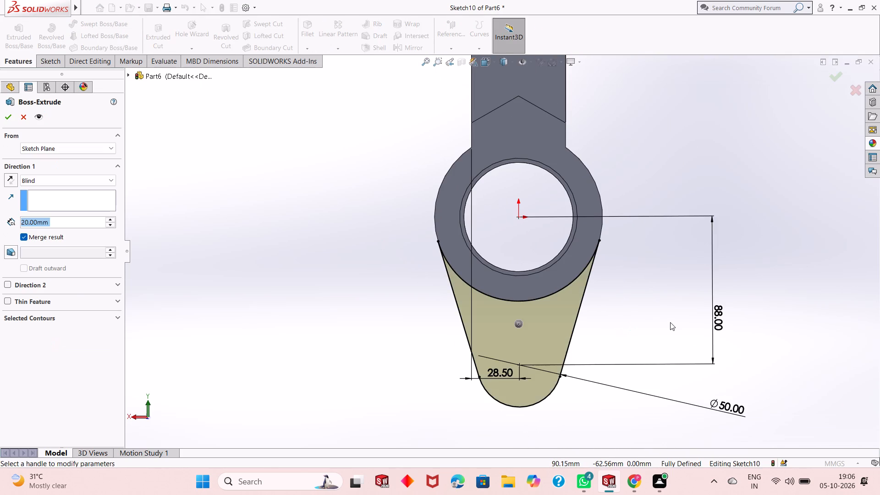
pyautogui.moveTo(670, 321); pyautogui.dragTo(597, 320, button='middle')
pyautogui.scroll(1, 596, 321)
pyautogui.moveTo(593, 310); pyautogui.dragTo(596, 324, button='middle')
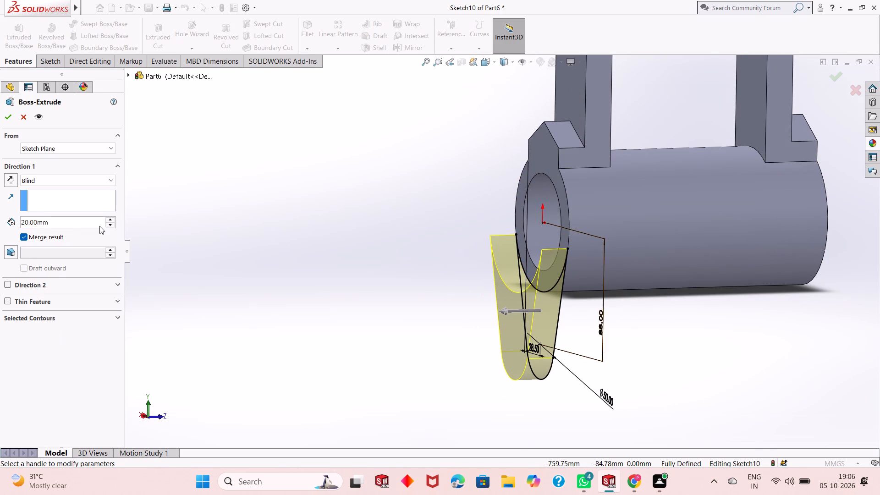
pyautogui.click(9, 181)
pyautogui.doubleClick(52, 221)
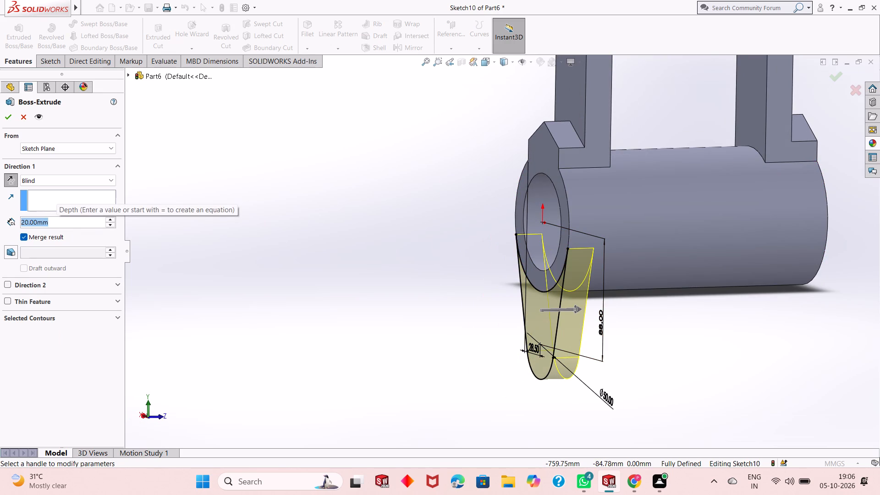
pyautogui.write('50')
pyautogui.press('Return')
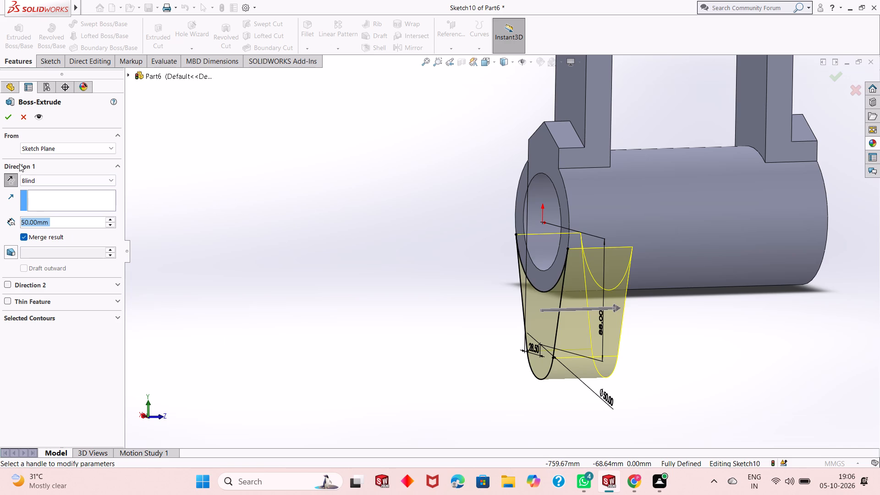
pyautogui.click(6, 120)
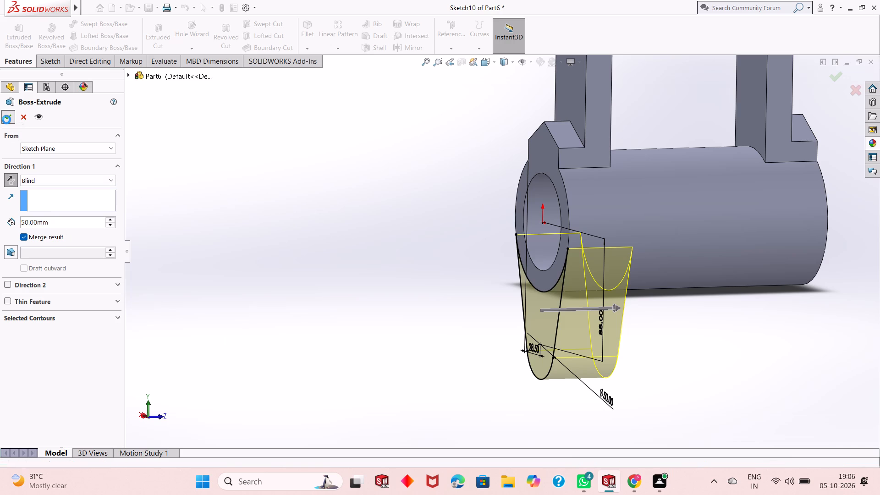
pyautogui.press('Escape')
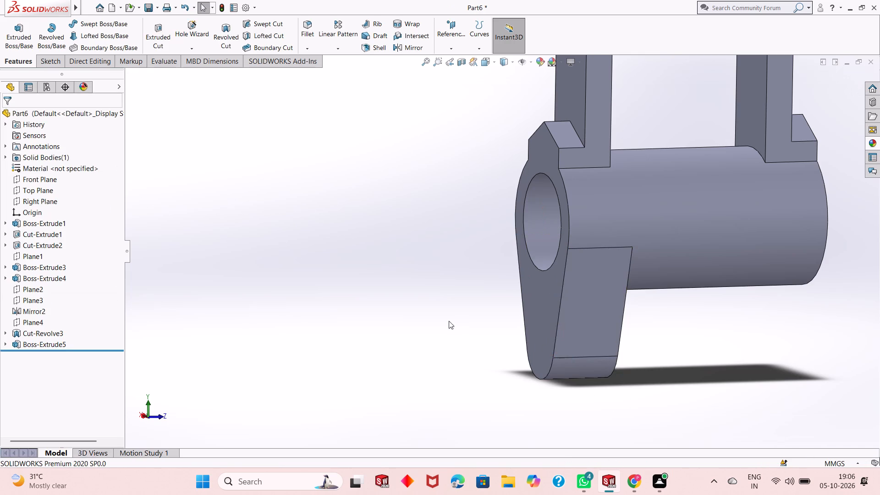
pyautogui.moveTo(431, 337); pyautogui.dragTo(451, 346, button='middle')
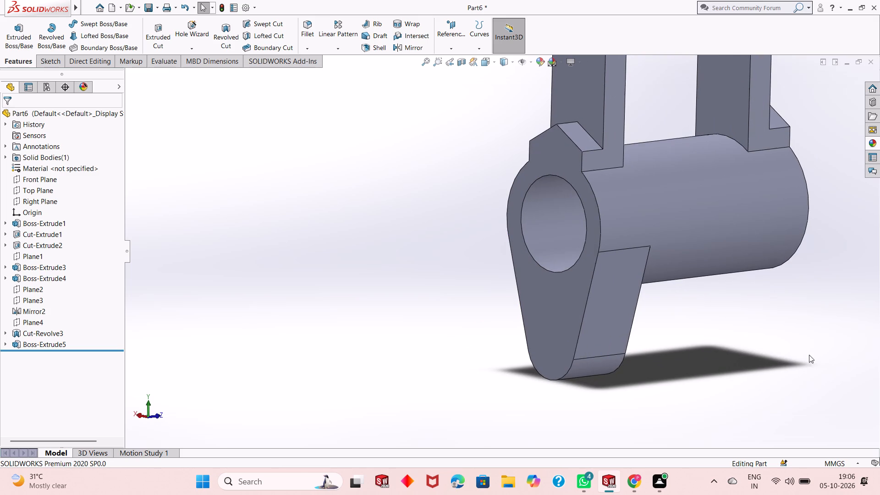
# Sketch a circle about 44 mm in diameter on the lug's inner face, centred on the lug's rounded lower end.
pyautogui.moveTo(863, 386); pyautogui.dragTo(742, 411, button='middle')
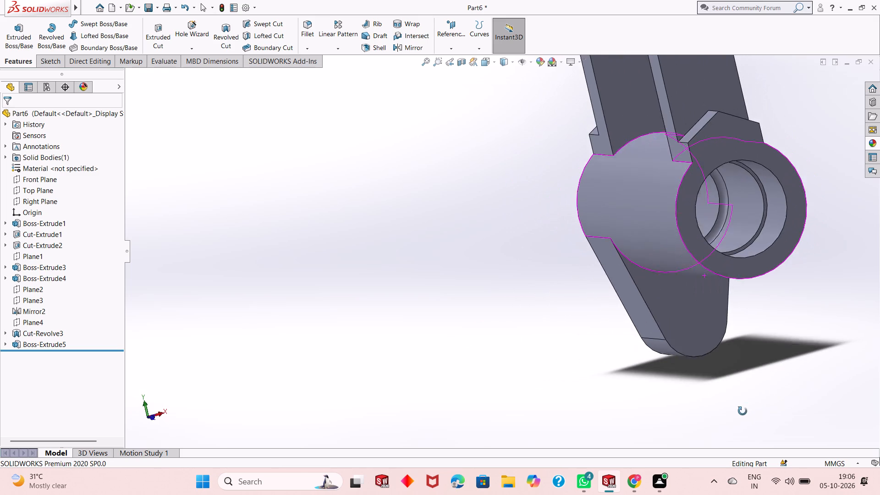
pyautogui.moveTo(742, 411); pyautogui.dragTo(742, 412, button='middle')
pyautogui.moveTo(753, 341); pyautogui.dragTo(660, 328, button='middle')
pyautogui.scroll(2, 686, 334)
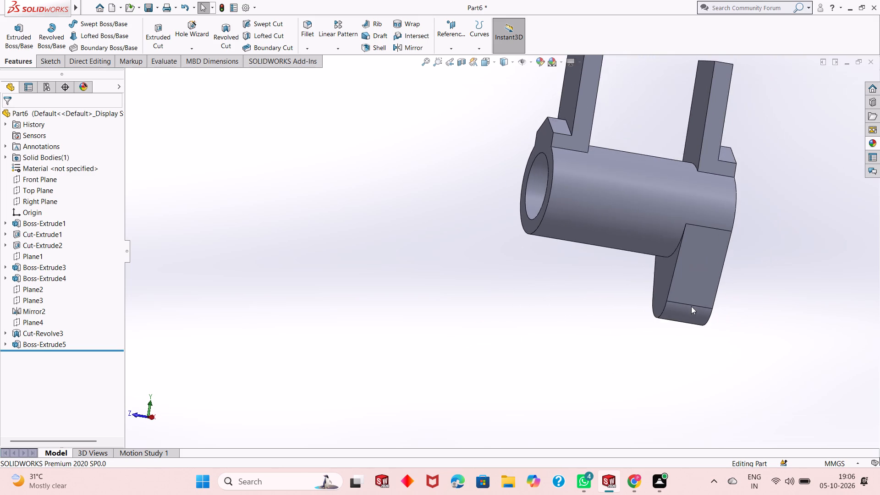
pyautogui.scroll(-2, 776, 272)
pyautogui.moveTo(649, 304); pyautogui.dragTo(680, 313, button='middle')
pyautogui.moveTo(616, 286); pyautogui.dragTo(623, 308, button='middle')
pyautogui.scroll(-3, 610, 286)
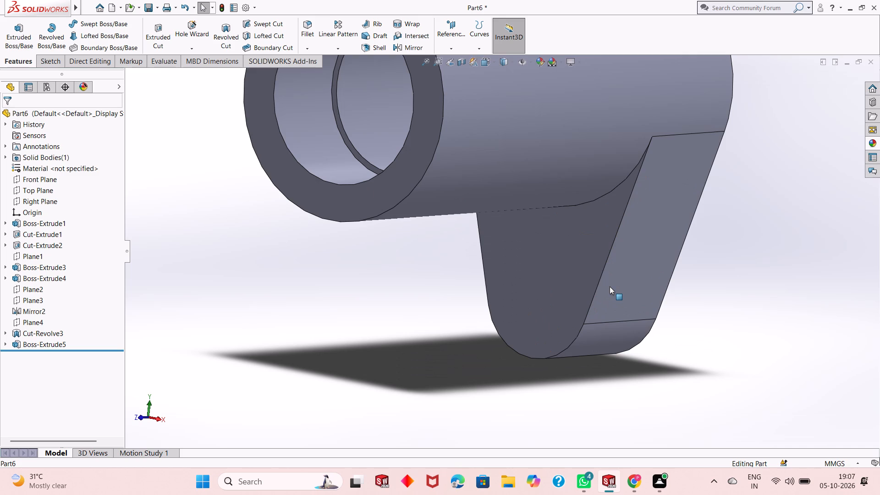
pyautogui.click(552, 291)
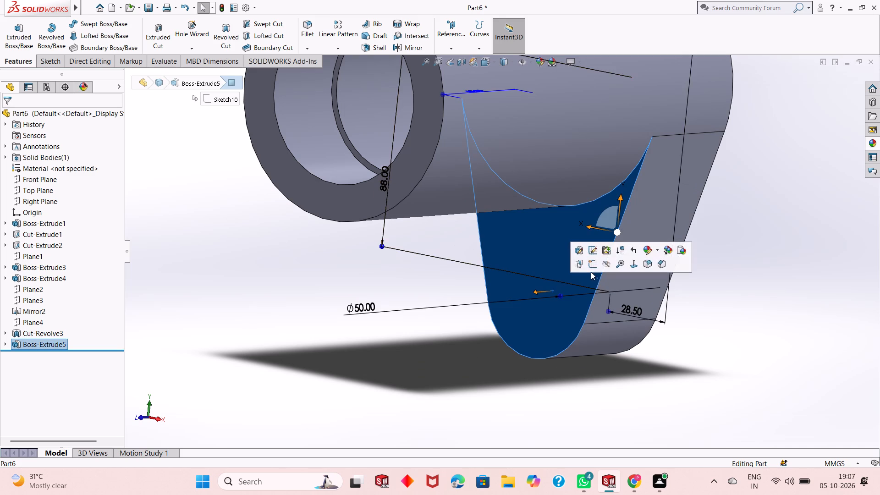
pyautogui.click(597, 267)
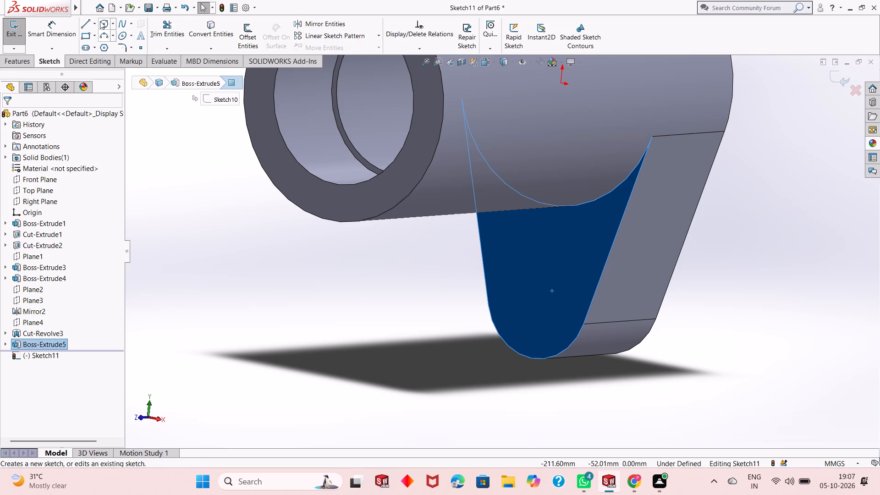
pyautogui.press('Escape')
pyautogui.click(100, 21)
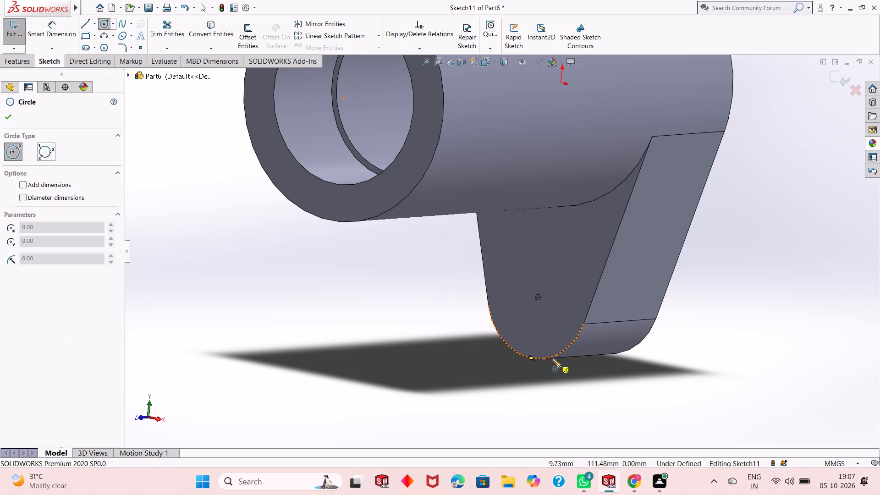
pyautogui.click(538, 297)
pyautogui.click(571, 263)
pyautogui.press('Escape')
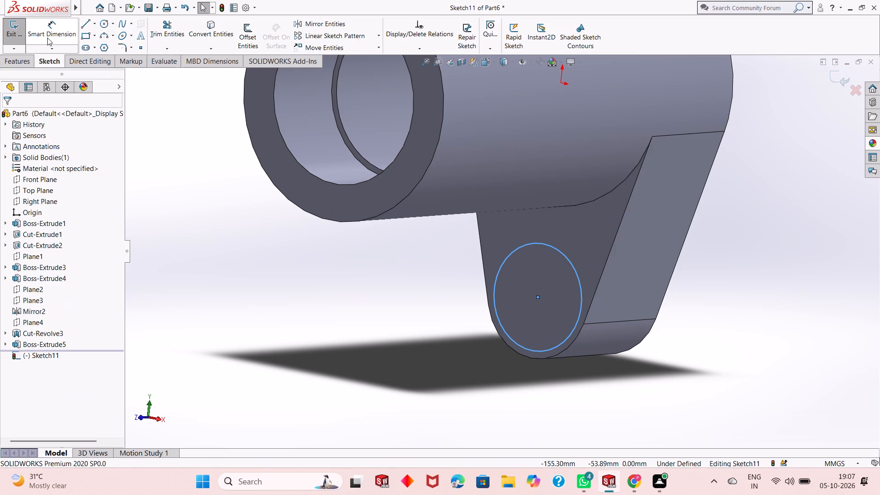
# Dimension the lug circle's diameter as 25 mm.
pyautogui.click(47, 38)
pyautogui.click(539, 351)
pyautogui.click(472, 384)
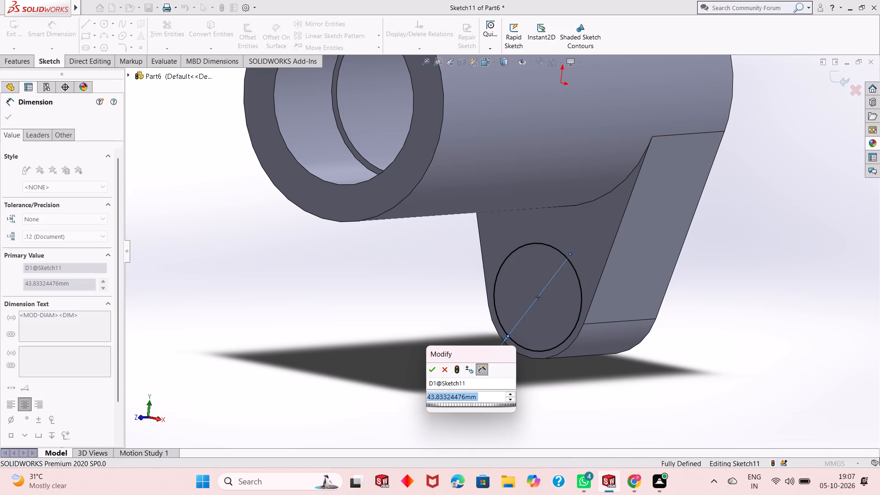
pyautogui.write('25')
pyautogui.press('Return')
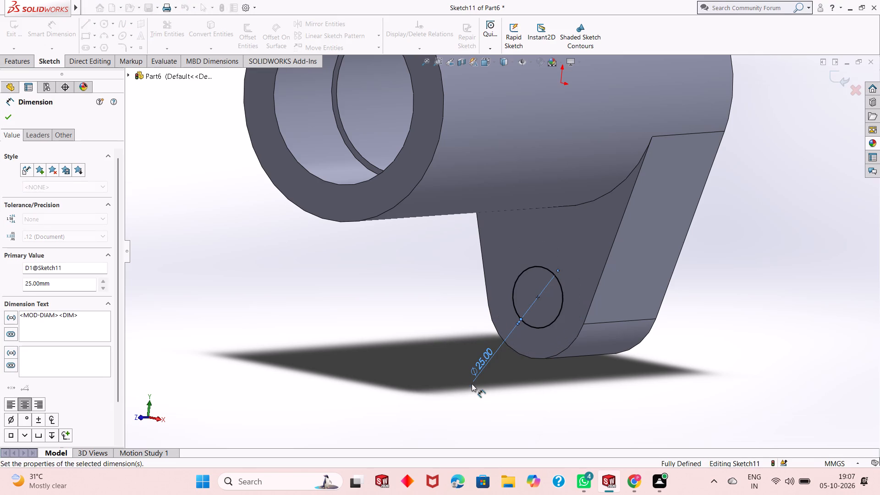
pyautogui.rightClick(412, 352)
pyautogui.click(434, 383)
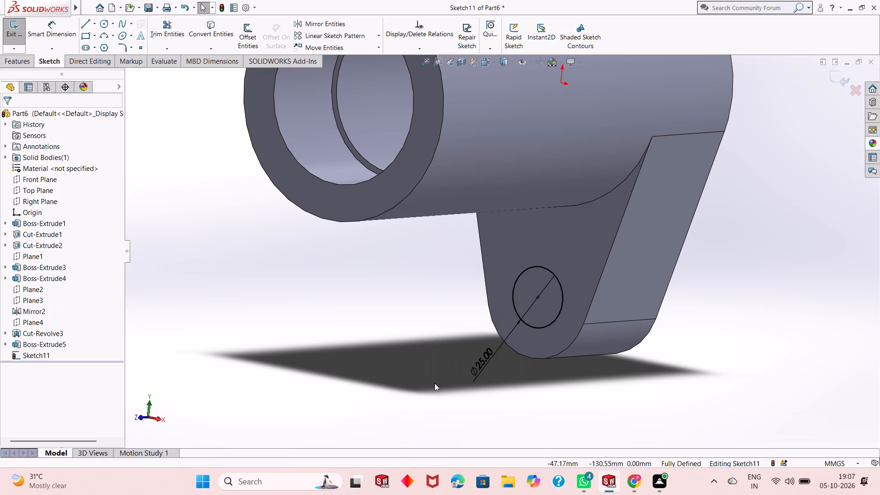
# Cut-extrude the 25 mm circle as a blind cut 50 mm deep through the lug.
pyautogui.click(9, 60)
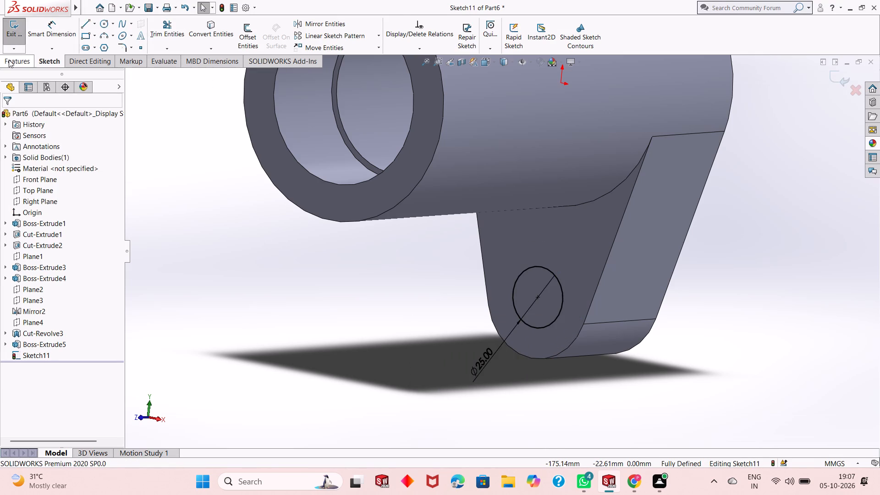
pyautogui.click(159, 39)
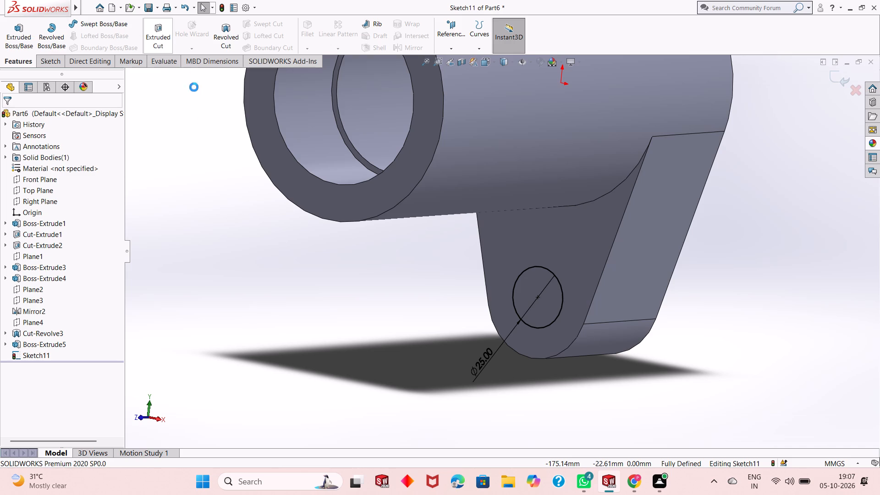
pyautogui.moveTo(335, 274); pyautogui.dragTo(284, 283, button='middle')
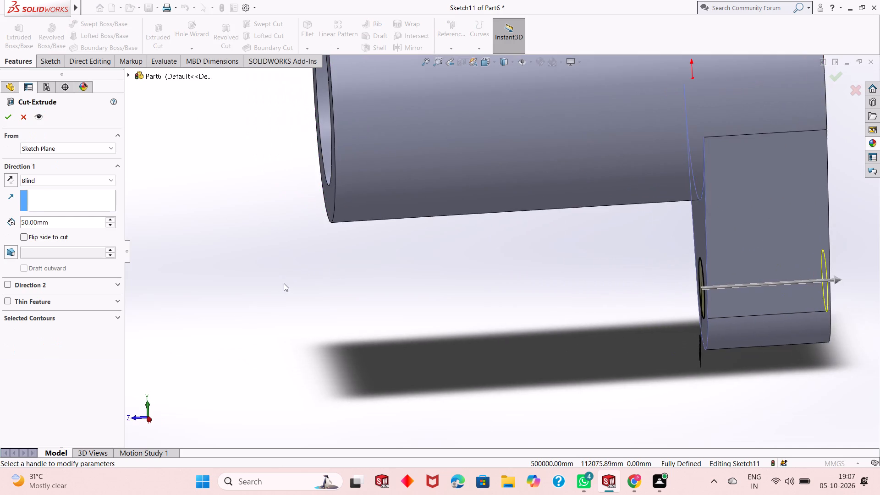
pyautogui.scroll(1, 329, 296)
pyautogui.moveTo(648, 289); pyautogui.dragTo(632, 297, button='middle')
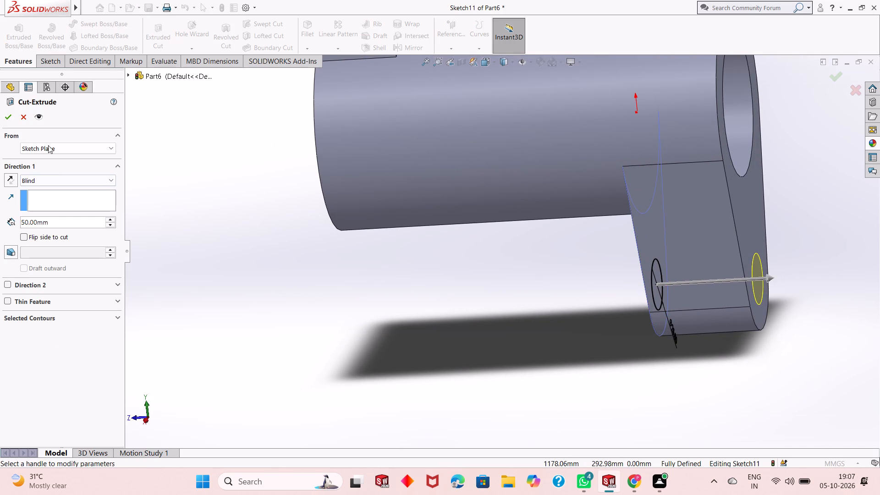
pyautogui.click(5, 115)
pyautogui.press('Escape')
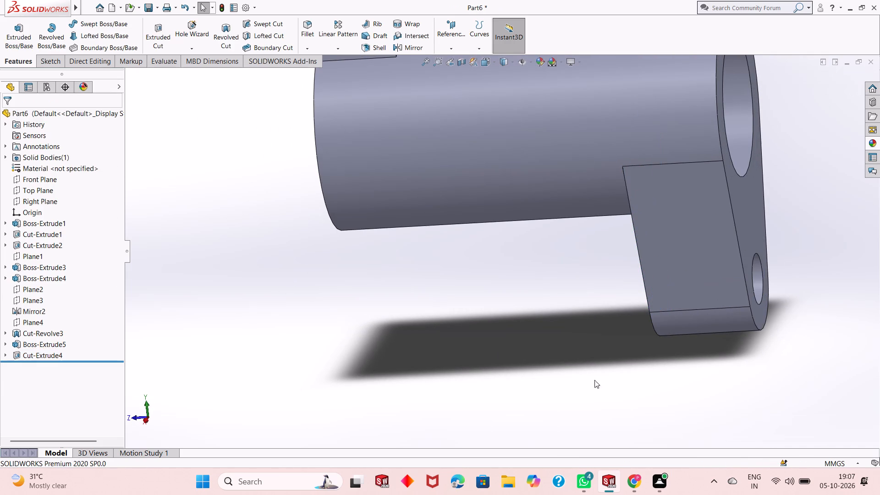
# Examine the lug hole, the cylinder's recessed bore and the upper bosses from both ends and the side.
pyautogui.moveTo(593, 359); pyautogui.dragTo(715, 346, button='middle')
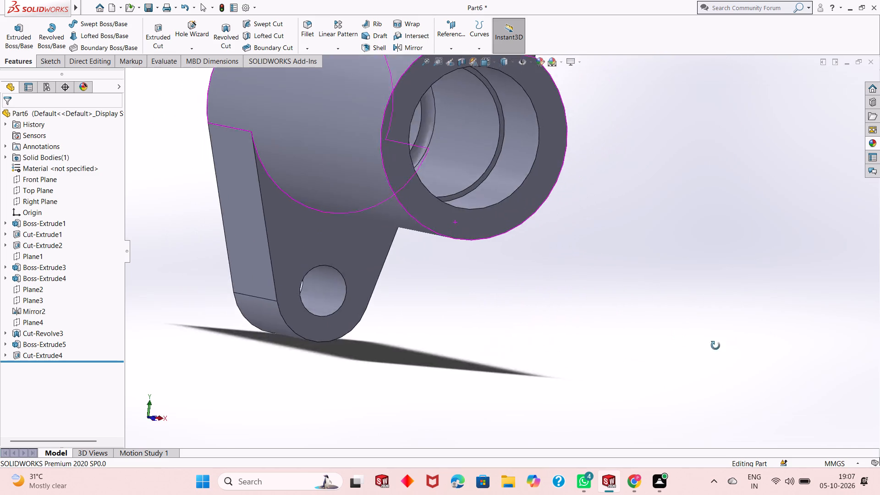
pyautogui.moveTo(715, 346); pyautogui.dragTo(677, 321, button='middle')
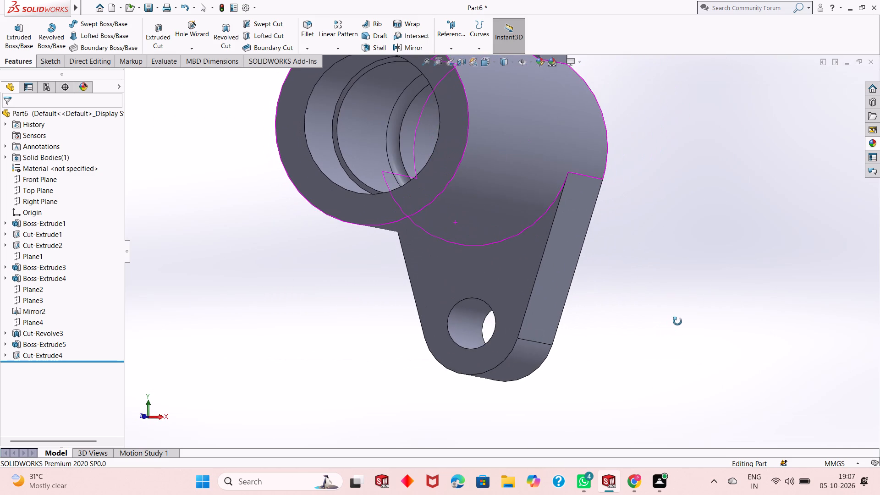
pyautogui.moveTo(677, 321); pyautogui.dragTo(708, 330, button='middle')
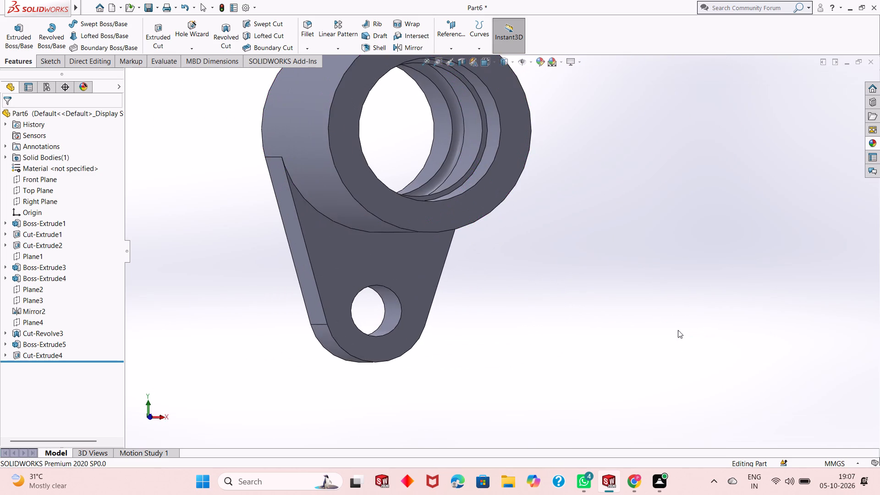
pyautogui.scroll(3, 533, 345)
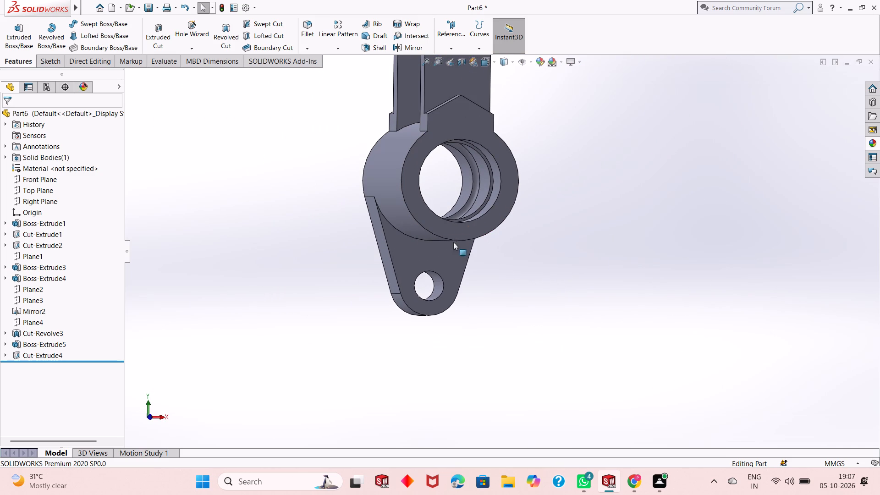
pyautogui.scroll(-1, 399, 265)
pyautogui.scroll(4, 475, 392)
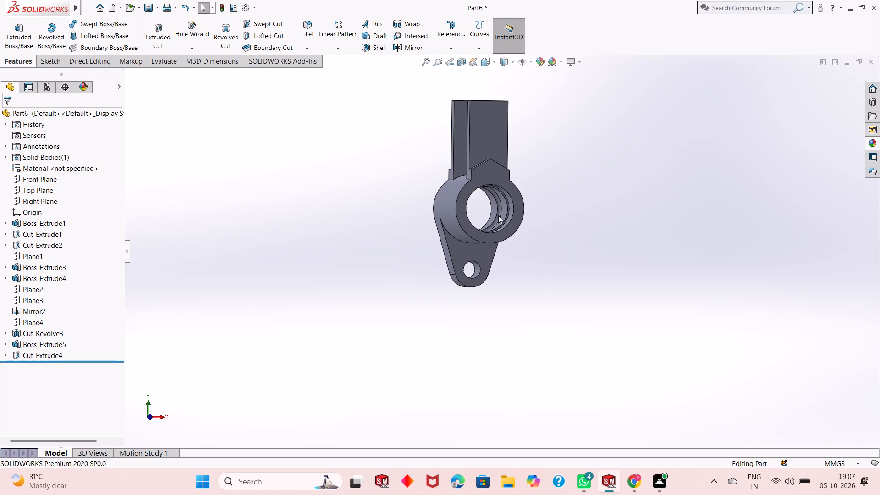
pyautogui.scroll(-3, 498, 215)
pyautogui.scroll(-2, 446, 322)
pyautogui.scroll(3, 612, 383)
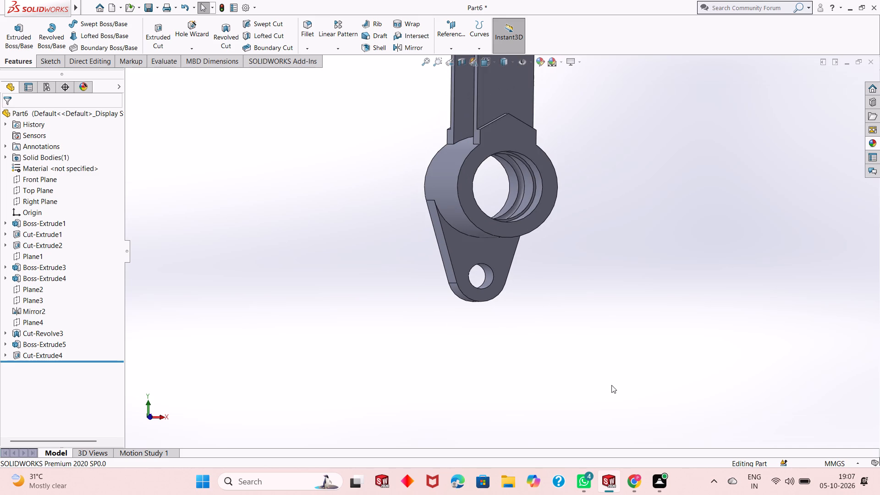
pyautogui.scroll(3, 517, 287)
pyautogui.scroll(-3, 484, 115)
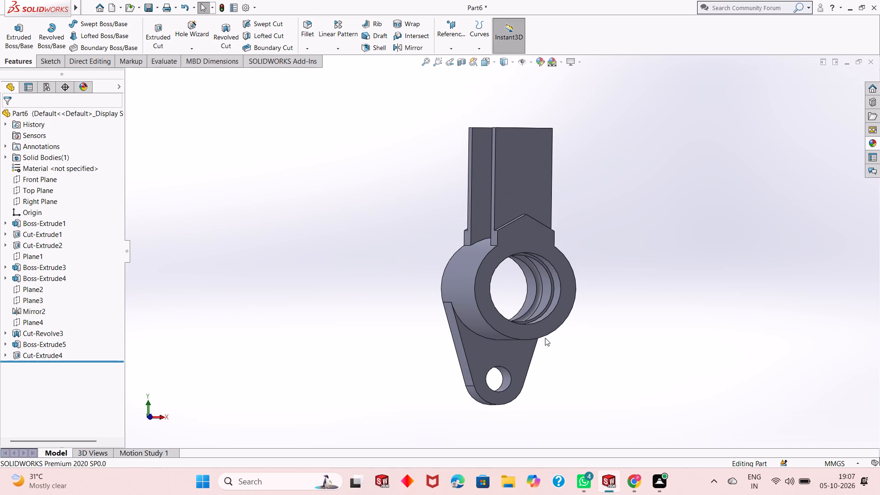
pyautogui.moveTo(587, 367); pyautogui.dragTo(529, 373, button='middle')
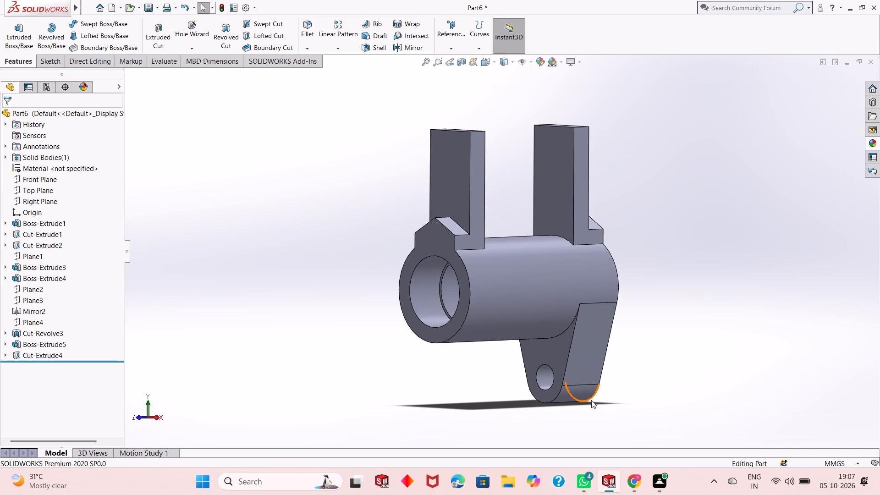
pyautogui.scroll(1, 612, 390)
pyautogui.scroll(-4, 602, 355)
pyautogui.scroll(1, 516, 373)
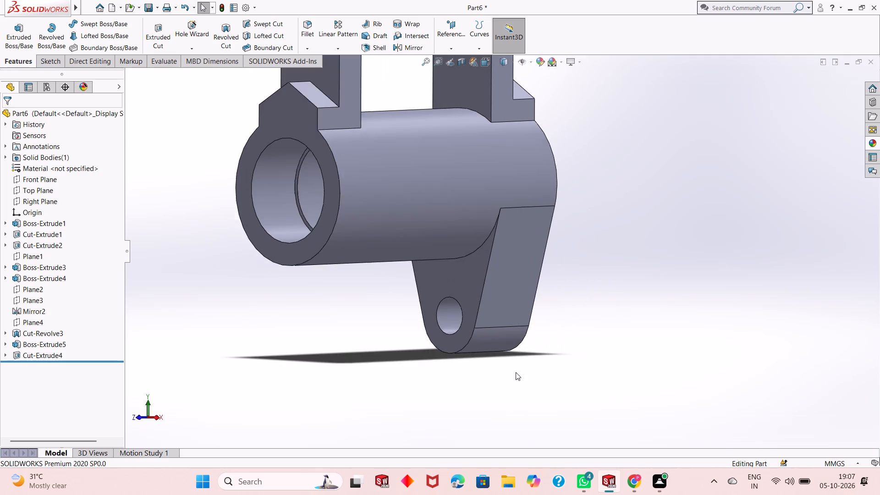
pyautogui.scroll(2, 516, 372)
pyautogui.scroll(2, 477, 310)
pyautogui.scroll(-3, 482, 204)
pyautogui.scroll(-2, 485, 323)
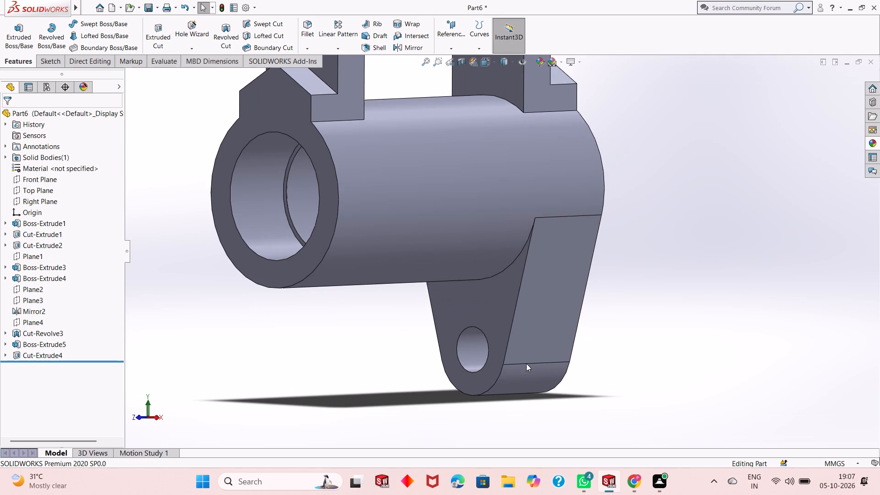
pyautogui.moveTo(623, 386); pyautogui.dragTo(667, 385, button='middle')
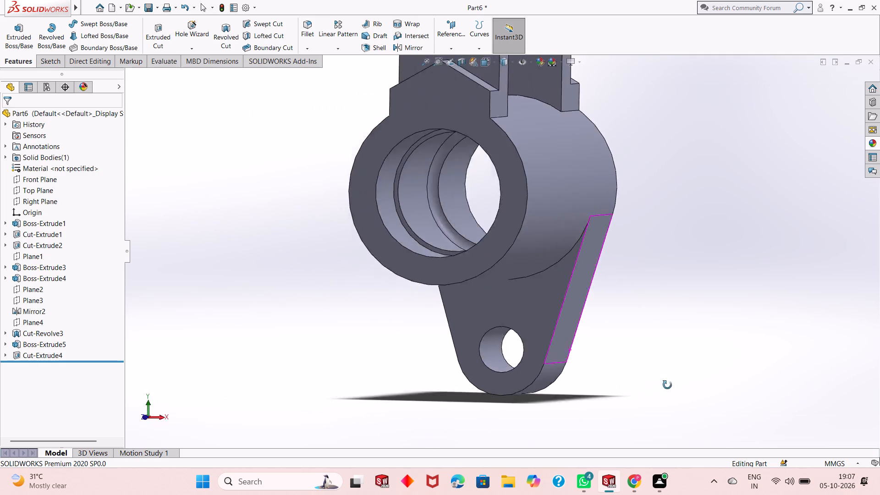
pyautogui.moveTo(667, 385); pyautogui.dragTo(692, 385, button='middle')
pyautogui.middleClick(699, 386)
pyautogui.moveTo(699, 386); pyautogui.dragTo(589, 394, button='middle')
pyautogui.scroll(1, 576, 391)
pyautogui.moveTo(587, 374); pyautogui.dragTo(544, 380, button='middle')
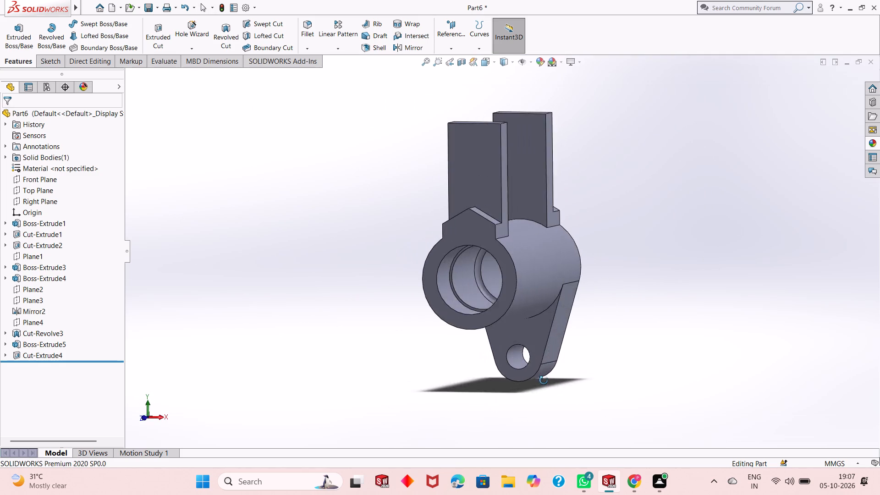
pyautogui.moveTo(544, 380); pyautogui.dragTo(519, 375, button='middle')
pyautogui.scroll(-5, 589, 326)
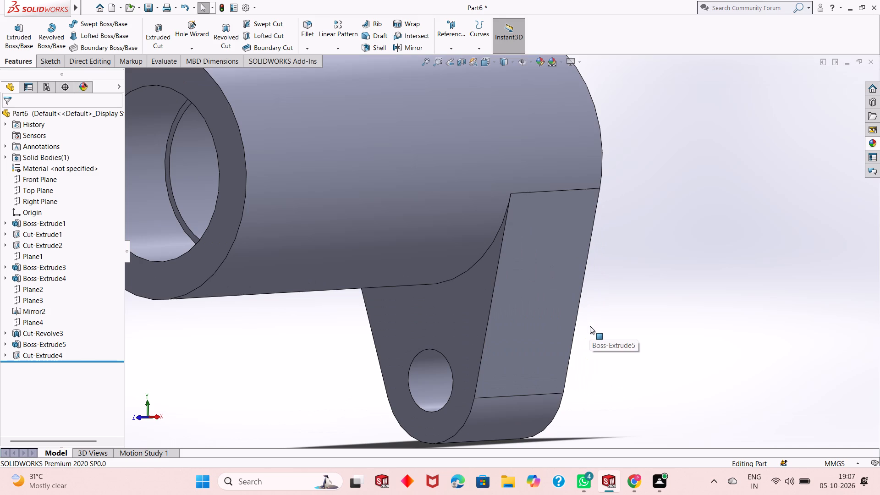
pyautogui.scroll(2, 632, 372)
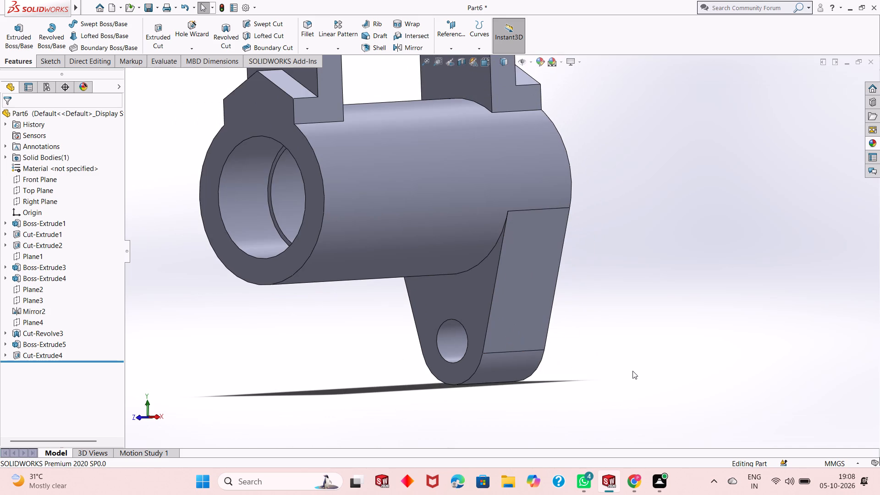
# Examine the lug's slanted side face and its junction with the cylinder.
pyautogui.moveTo(626, 373); pyautogui.dragTo(616, 356, button='middle')
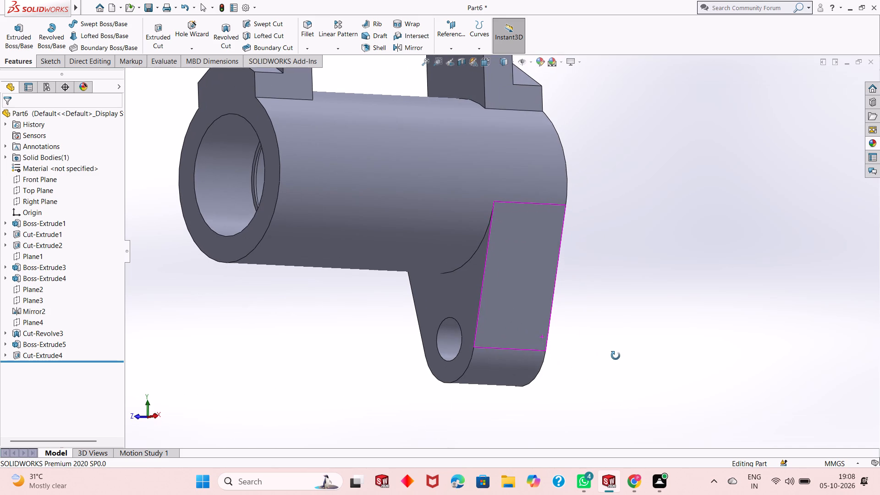
pyautogui.moveTo(616, 356); pyautogui.dragTo(603, 335, button='middle')
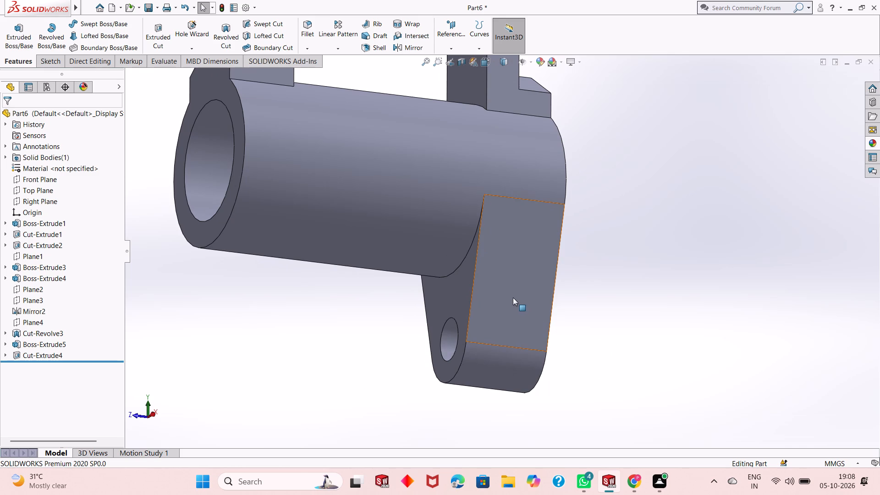
pyautogui.scroll(-1, 500, 279)
pyautogui.moveTo(599, 341); pyautogui.dragTo(599, 340, button='middle')
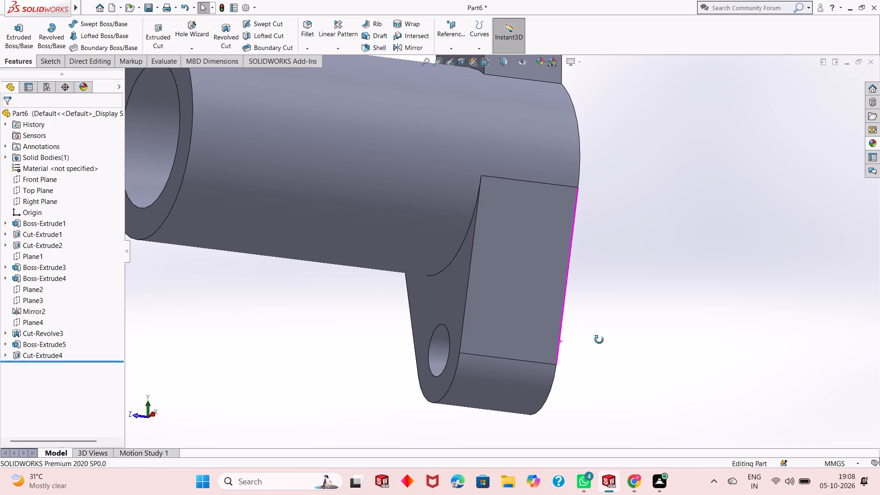
pyautogui.moveTo(599, 340); pyautogui.dragTo(590, 317, button='middle')
pyautogui.scroll(1, 414, 319)
pyautogui.scroll(-3, 372, 238)
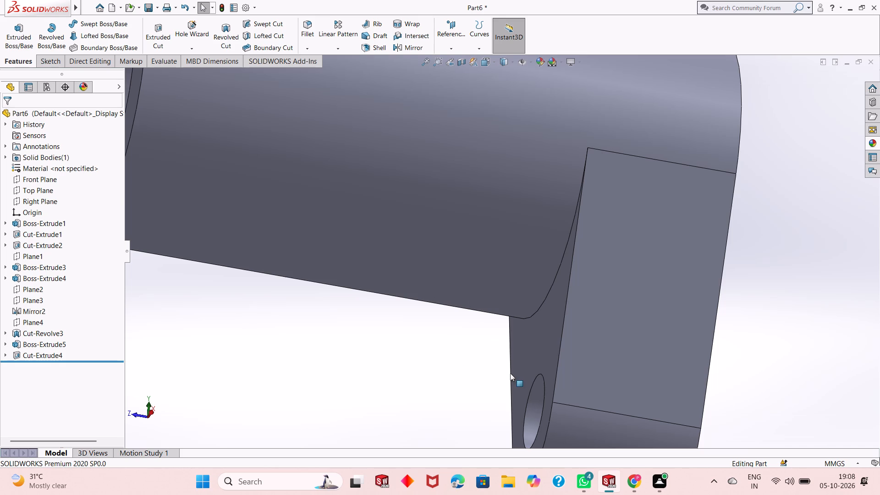
pyautogui.moveTo(594, 363); pyautogui.dragTo(594, 387, button='middle')
pyautogui.scroll(2, 593, 350)
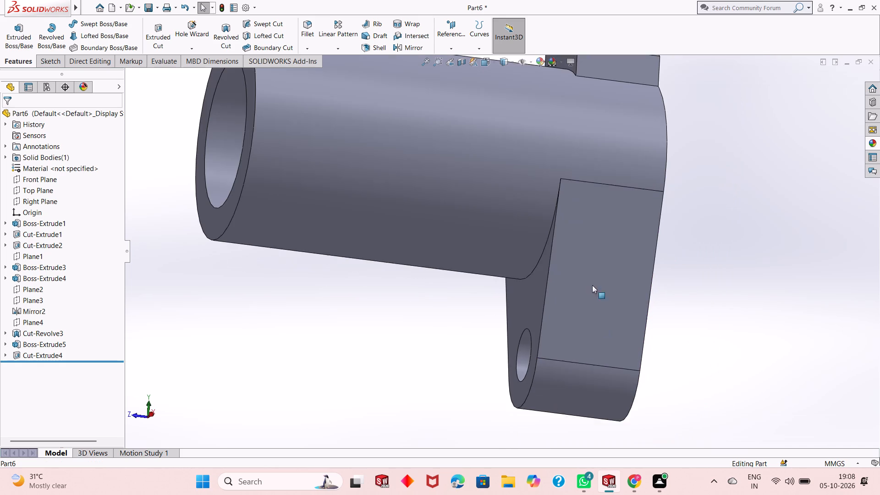
pyautogui.moveTo(590, 281); pyautogui.dragTo(583, 324, button='middle')
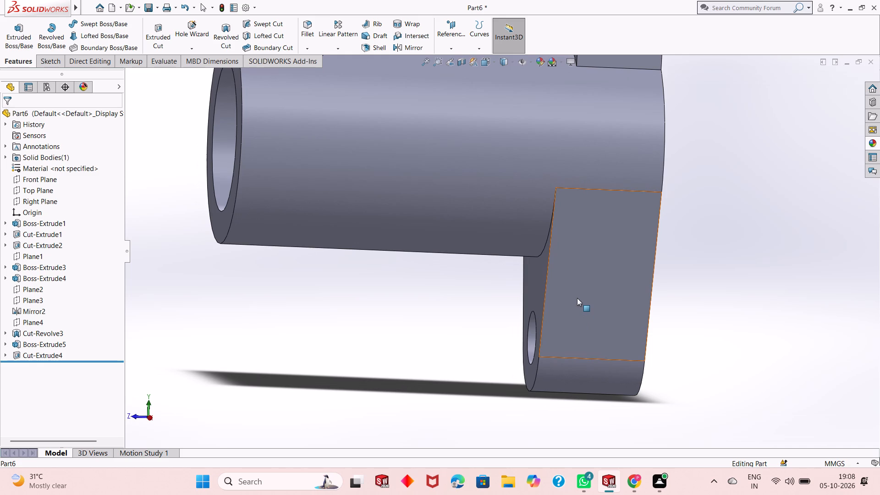
# Examine the lug, its hole and its junction with the cylinder from the side, the bored end and below.
pyautogui.moveTo(607, 316); pyautogui.dragTo(609, 269, button='middle')
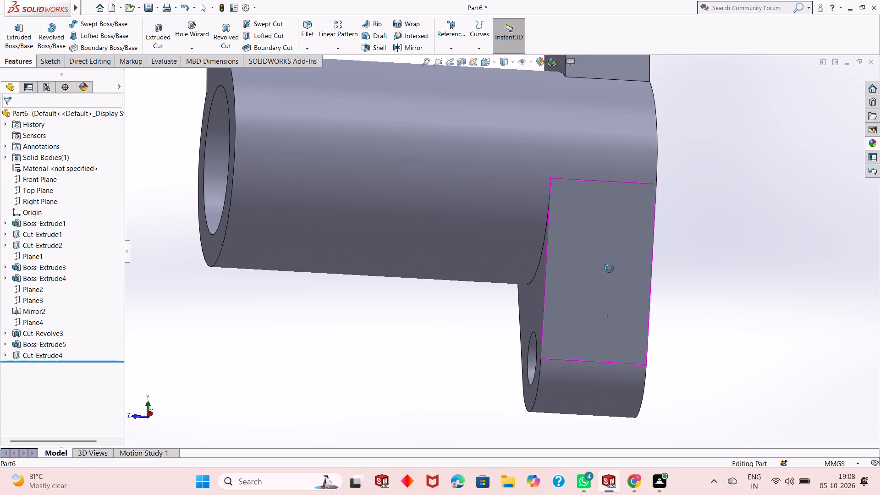
pyautogui.moveTo(609, 269); pyautogui.dragTo(616, 297, button='middle')
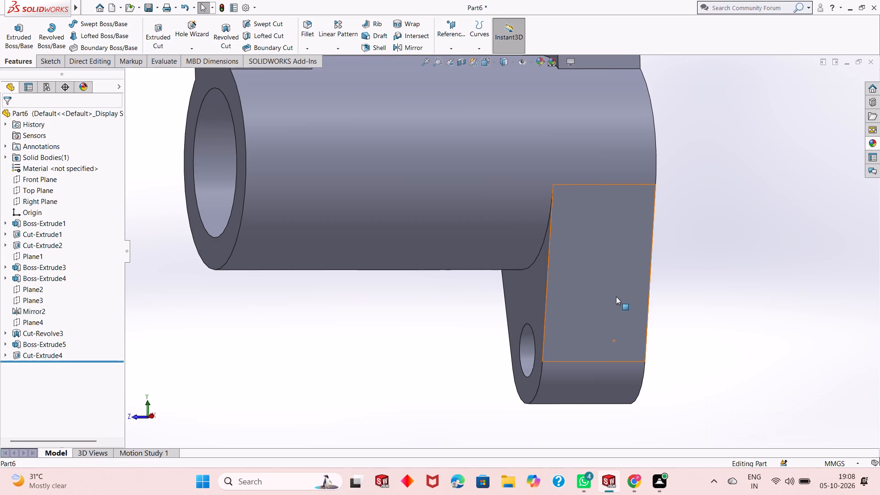
pyautogui.moveTo(562, 295); pyautogui.dragTo(572, 329, button='middle')
pyautogui.scroll(2, 572, 307)
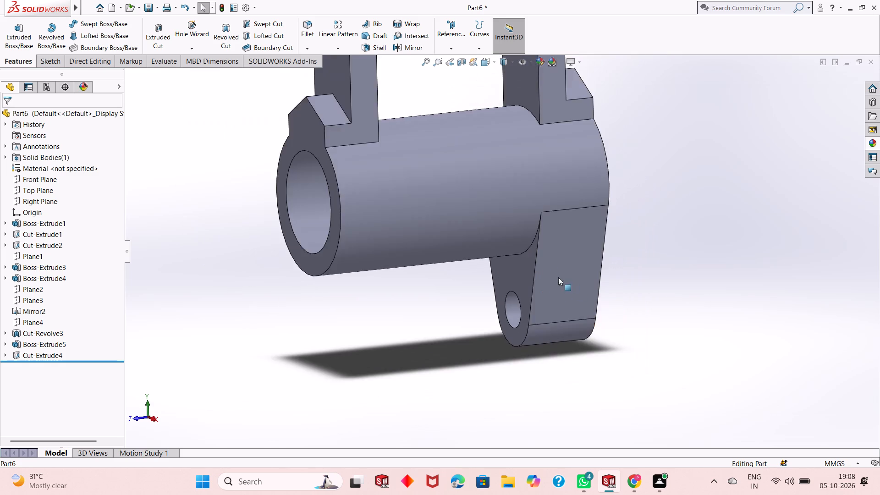
pyautogui.scroll(2, 558, 277)
pyautogui.scroll(-2, 503, 209)
pyautogui.moveTo(469, 336); pyautogui.dragTo(488, 314, button='middle')
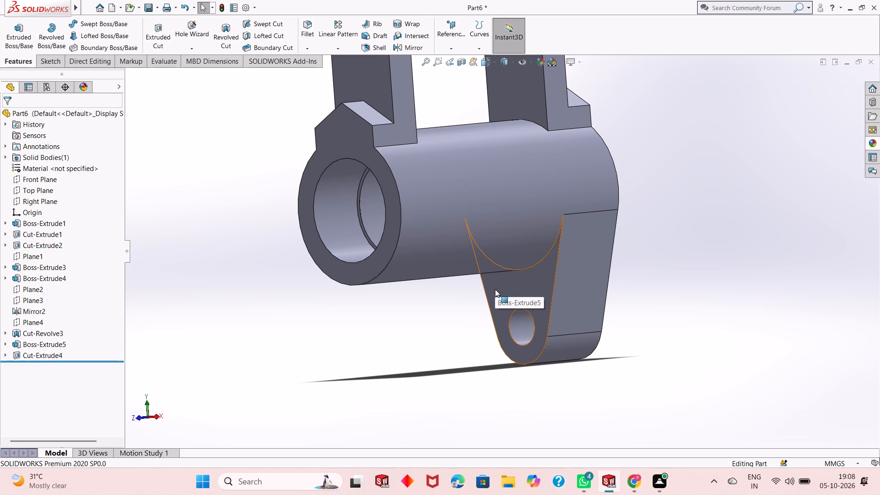
pyautogui.moveTo(489, 308); pyautogui.dragTo(503, 309, button='middle')
pyautogui.scroll(1, 503, 309)
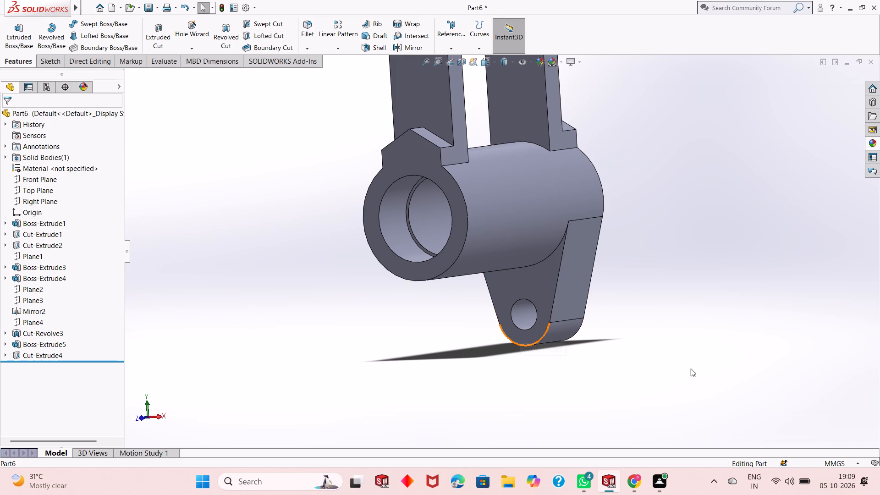
pyautogui.scroll(-1, 663, 425)
pyautogui.moveTo(524, 374); pyautogui.dragTo(513, 281, button='middle')
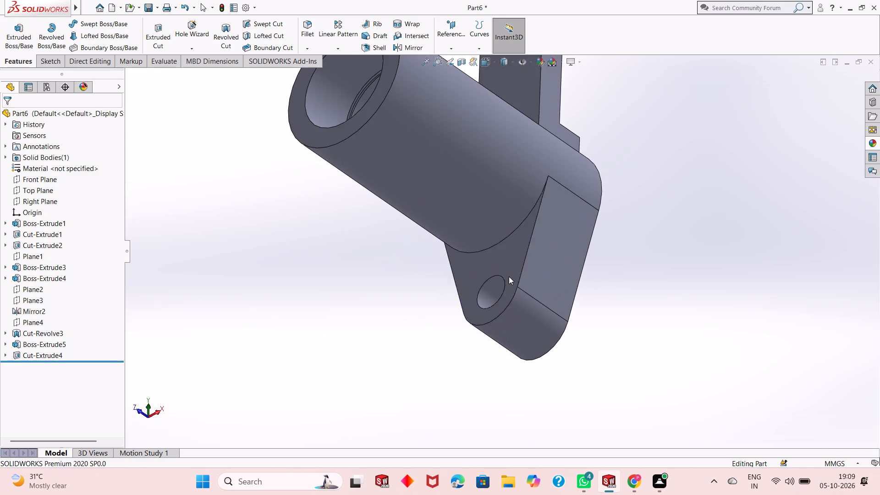
pyautogui.scroll(2, 509, 276)
# Define a reference plane from the Top Plane with the offset flipped toward the lug and set to 35 mm.
pyautogui.click(458, 39)
pyautogui.click(459, 43)
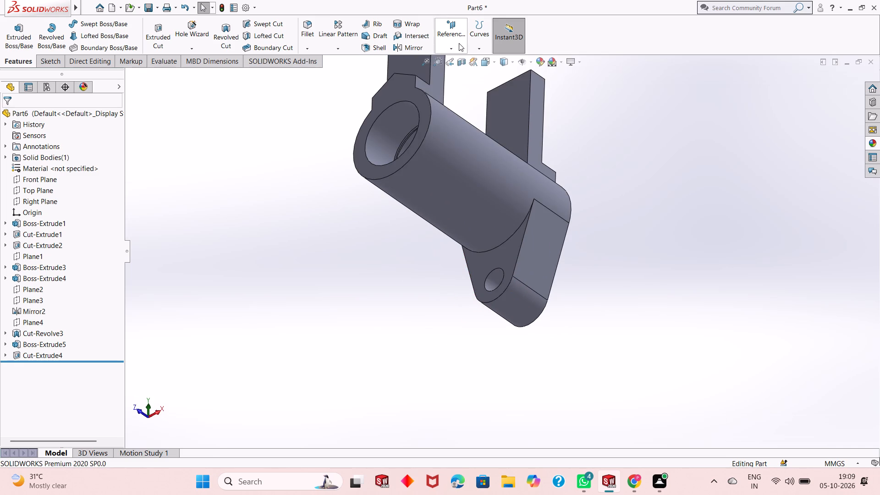
pyautogui.click(458, 42)
pyautogui.click(460, 55)
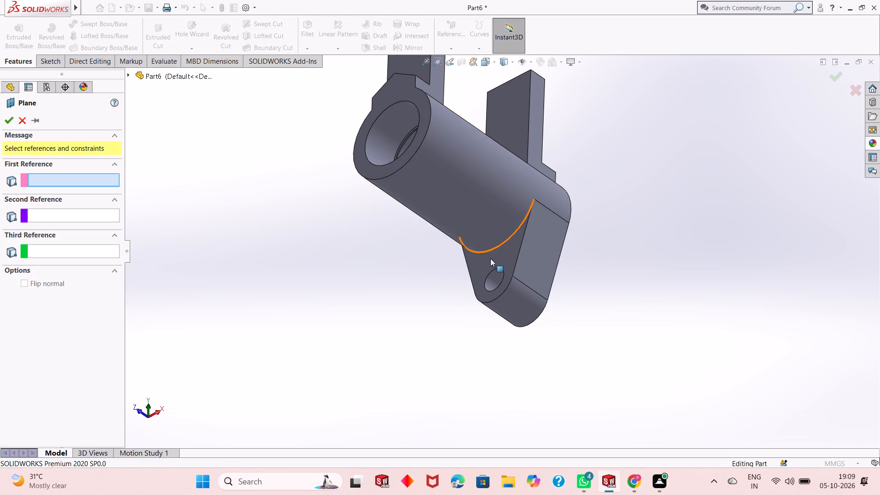
pyautogui.moveTo(474, 146); pyautogui.dragTo(477, 182, button='middle')
pyautogui.scroll(-2, 477, 181)
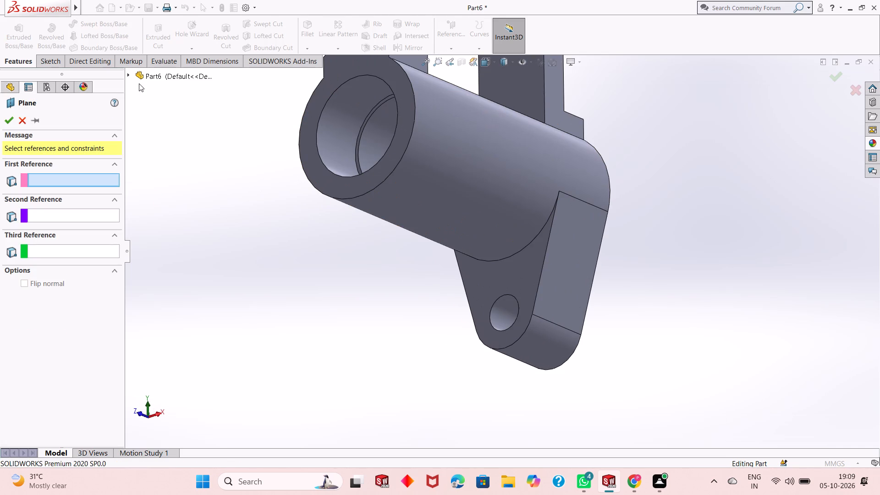
pyautogui.click(139, 78)
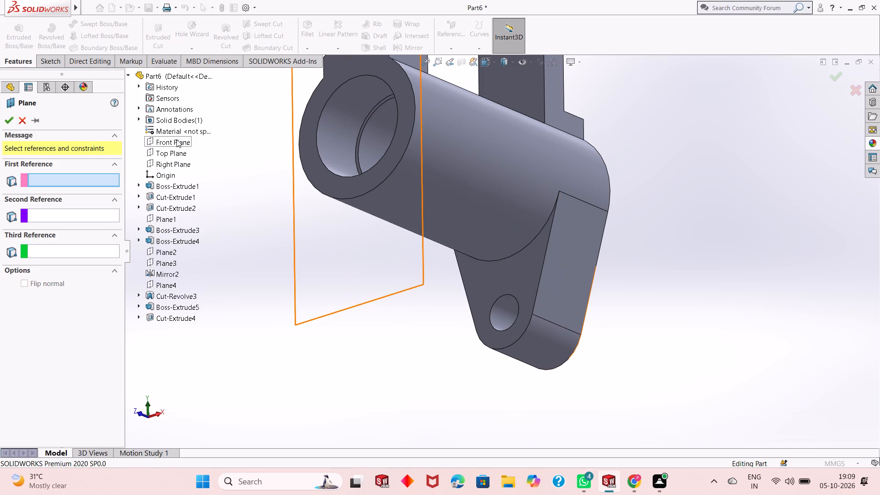
pyautogui.click(176, 155)
pyautogui.moveTo(341, 185); pyautogui.dragTo(340, 219, button='middle')
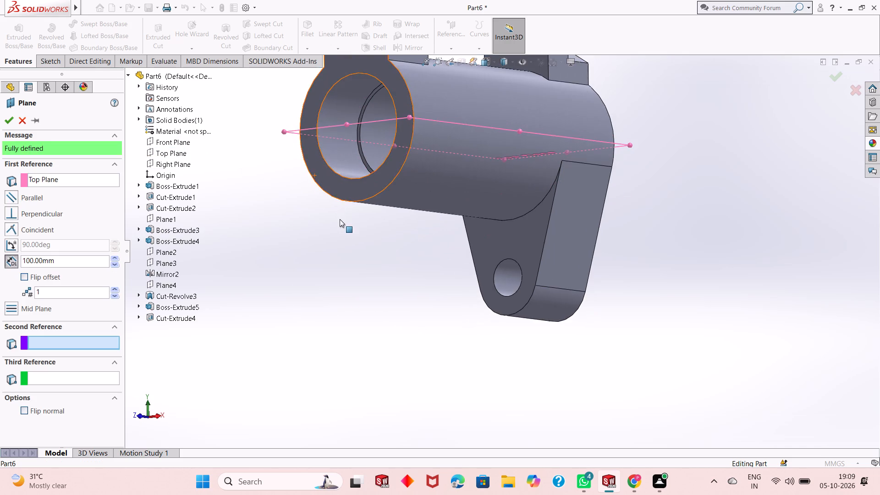
pyautogui.scroll(1, 340, 220)
pyautogui.click(22, 277)
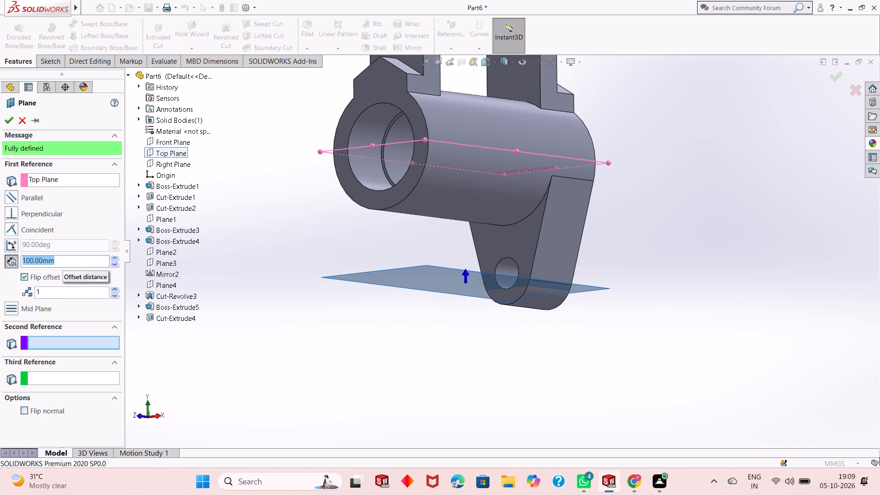
pyautogui.write('35')
pyautogui.press('Return')
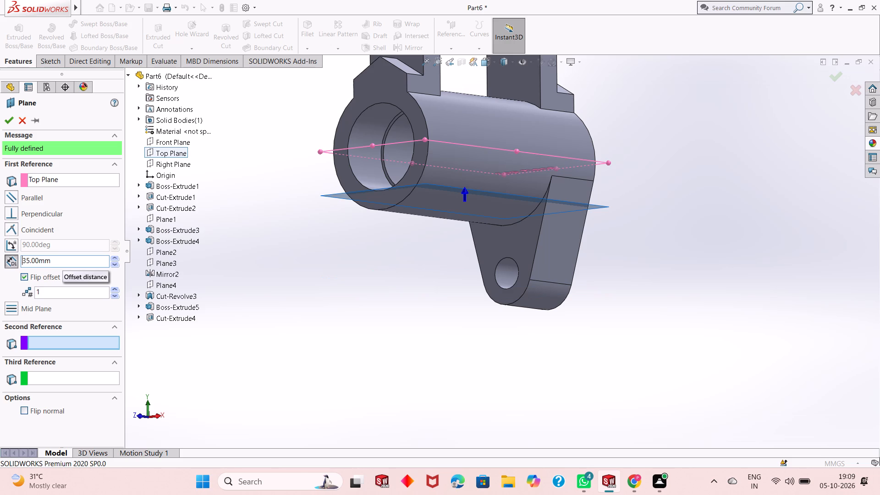
# Set the new plane's offset from the Top Plane to 50 mm and create the plane.
pyautogui.moveTo(231, 219); pyautogui.dragTo(234, 236, button='middle')
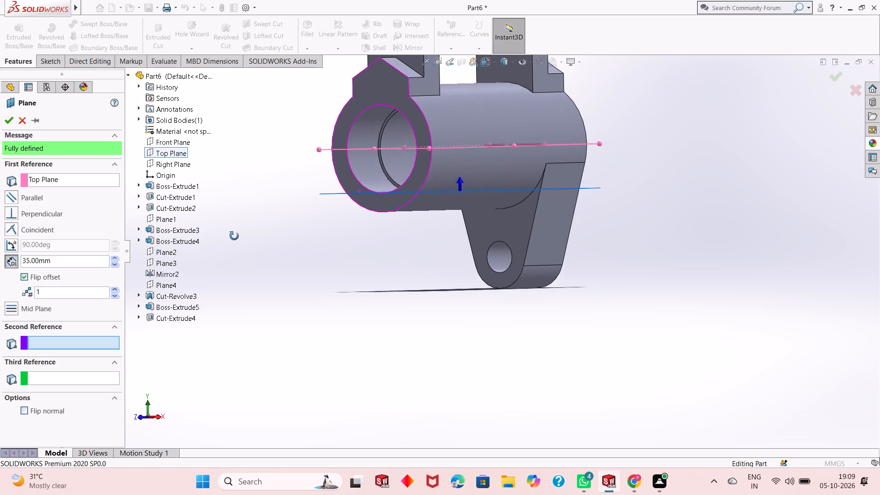
pyautogui.moveTo(234, 236); pyautogui.dragTo(235, 245, button='middle')
pyautogui.moveTo(283, 231); pyautogui.dragTo(284, 231, button='middle')
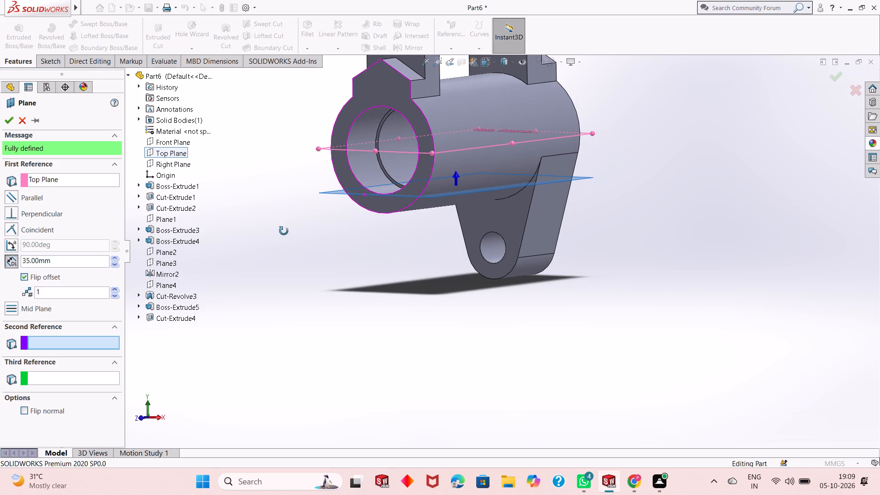
pyautogui.moveTo(284, 231); pyautogui.dragTo(305, 223, button='middle')
pyautogui.moveTo(305, 223); pyautogui.dragTo(282, 223, button='middle')
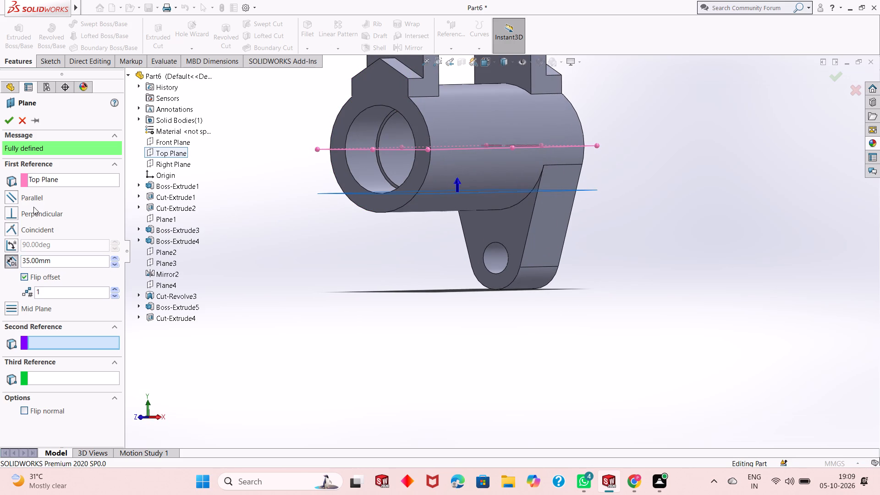
pyautogui.doubleClick(56, 261)
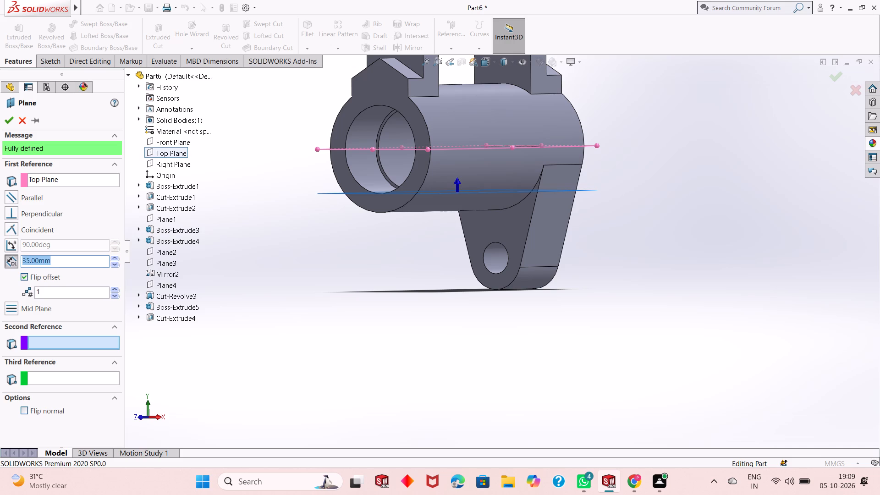
pyautogui.write('50')
pyautogui.press('Return')
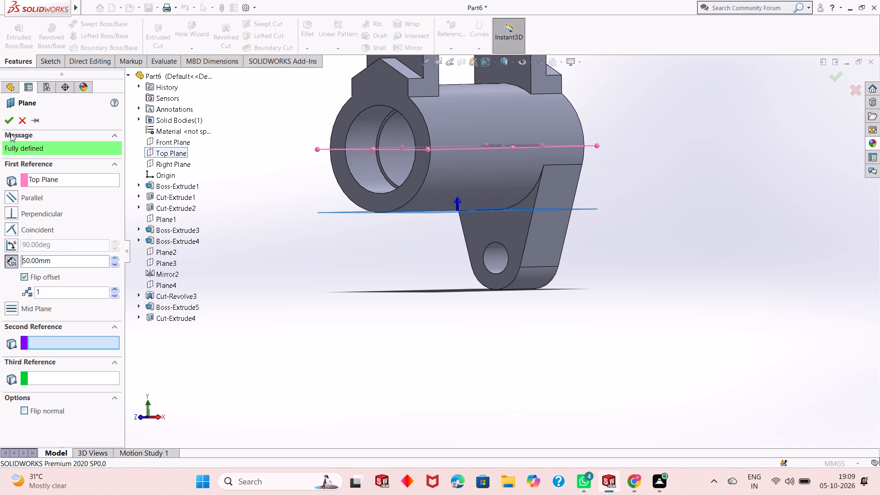
pyautogui.click(11, 126)
pyautogui.moveTo(602, 249); pyautogui.dragTo(602, 259, button='middle')
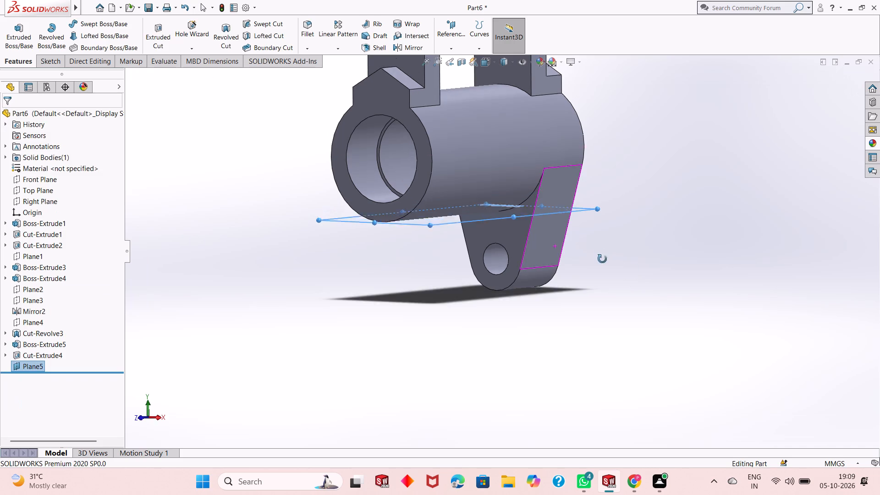
pyautogui.moveTo(602, 259); pyautogui.dragTo(595, 242, button='middle')
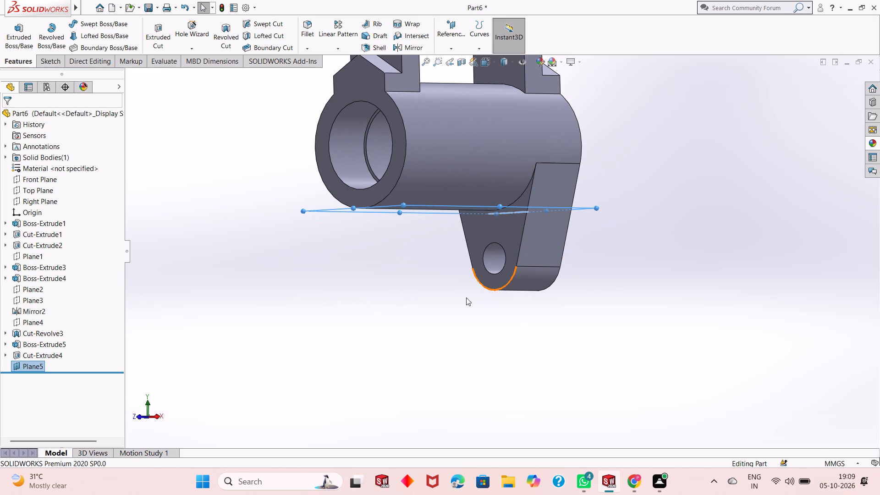
pyautogui.press('Escape')
pyautogui.press('Escape')
# Edit the new plane's offset distance from the Top Plane to 50+12 mm.
pyautogui.click(38, 364)
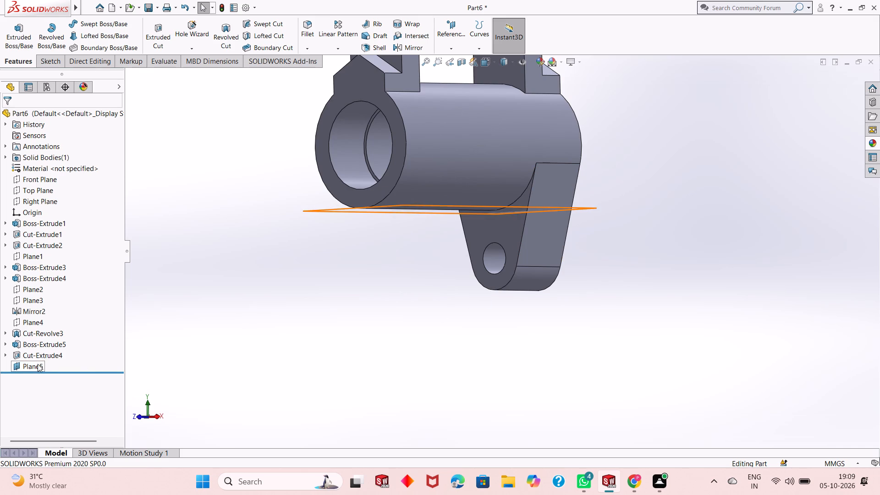
pyautogui.click(50, 343)
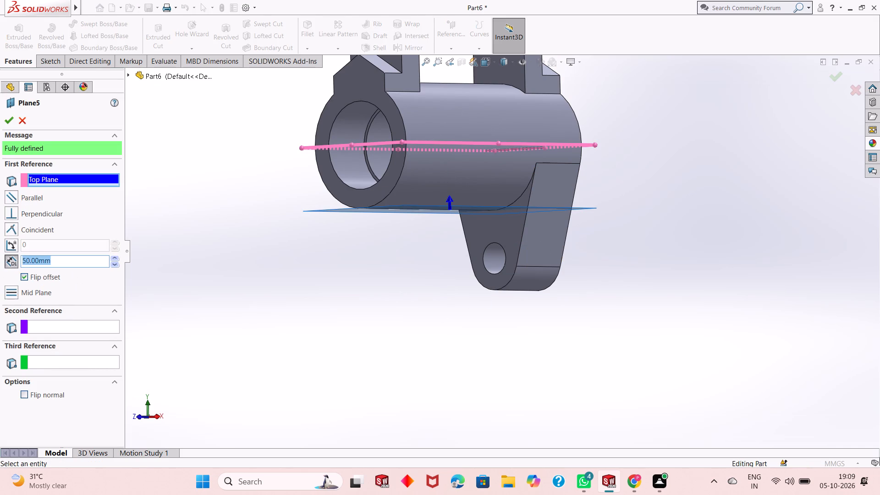
pyautogui.write('50+12')
pyautogui.press('Return')
pyautogui.click(11, 119)
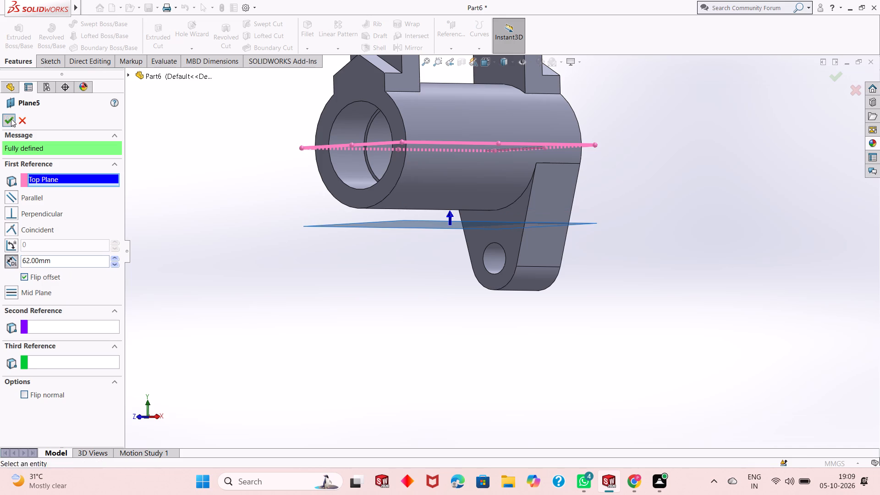
pyautogui.press('Escape')
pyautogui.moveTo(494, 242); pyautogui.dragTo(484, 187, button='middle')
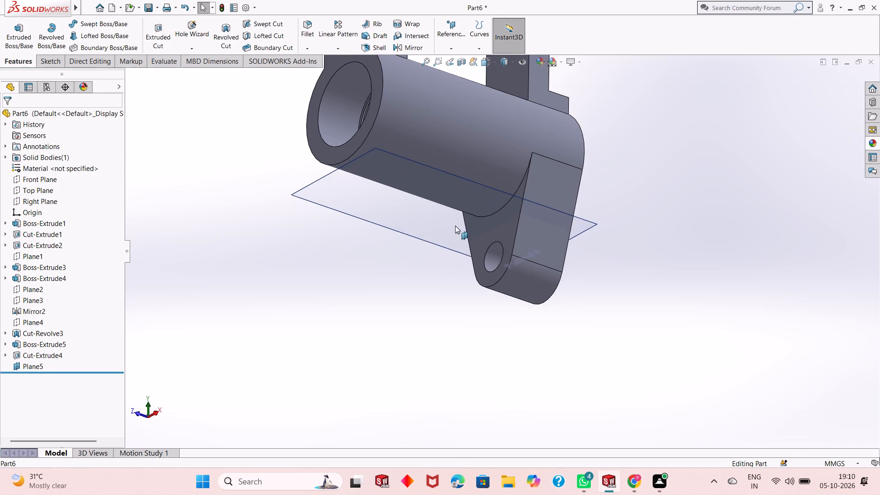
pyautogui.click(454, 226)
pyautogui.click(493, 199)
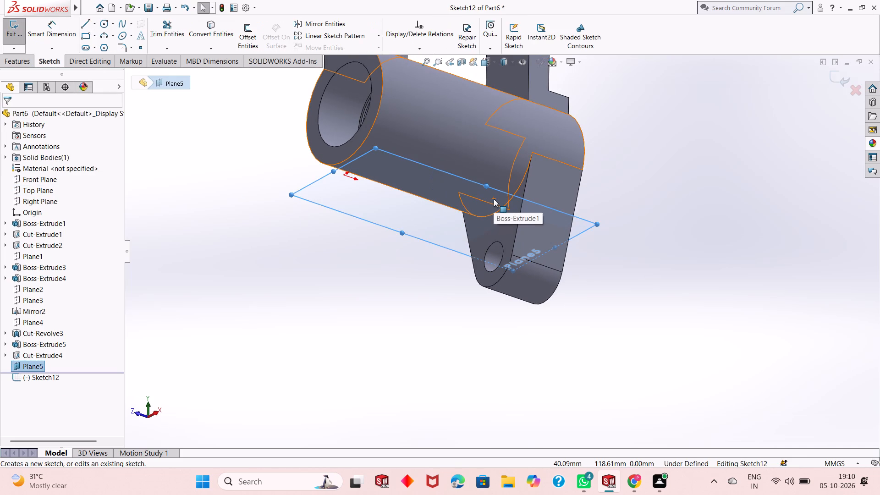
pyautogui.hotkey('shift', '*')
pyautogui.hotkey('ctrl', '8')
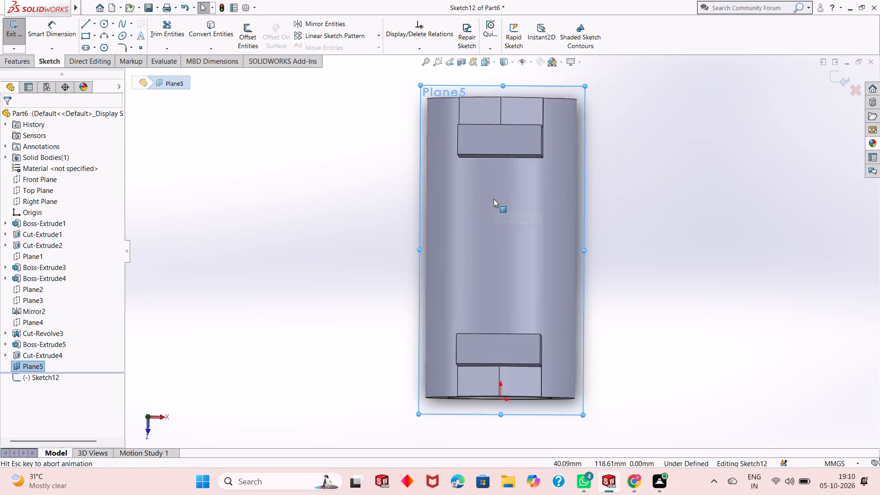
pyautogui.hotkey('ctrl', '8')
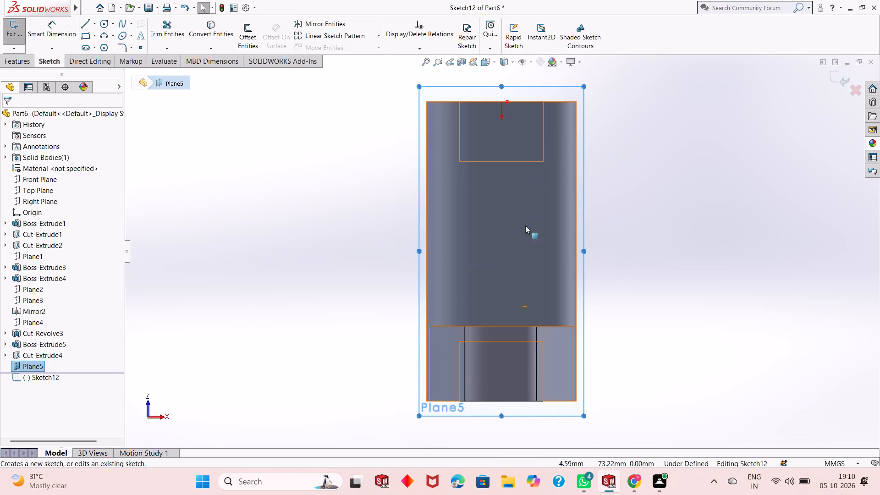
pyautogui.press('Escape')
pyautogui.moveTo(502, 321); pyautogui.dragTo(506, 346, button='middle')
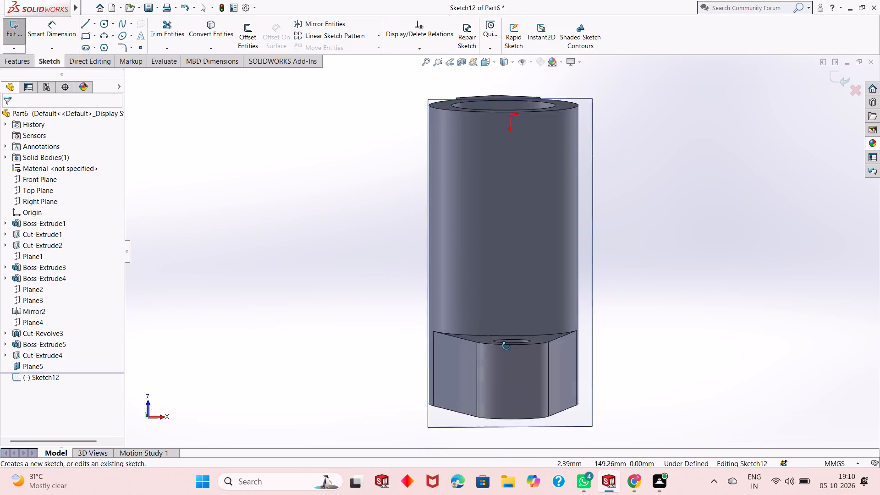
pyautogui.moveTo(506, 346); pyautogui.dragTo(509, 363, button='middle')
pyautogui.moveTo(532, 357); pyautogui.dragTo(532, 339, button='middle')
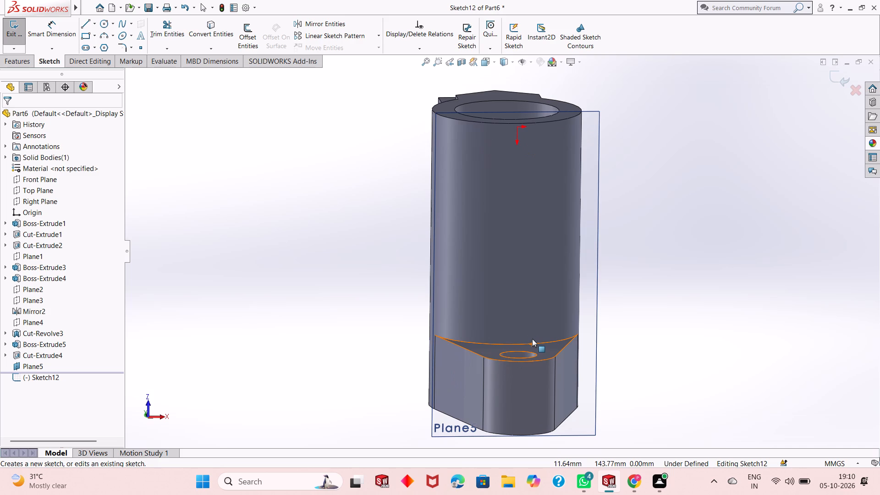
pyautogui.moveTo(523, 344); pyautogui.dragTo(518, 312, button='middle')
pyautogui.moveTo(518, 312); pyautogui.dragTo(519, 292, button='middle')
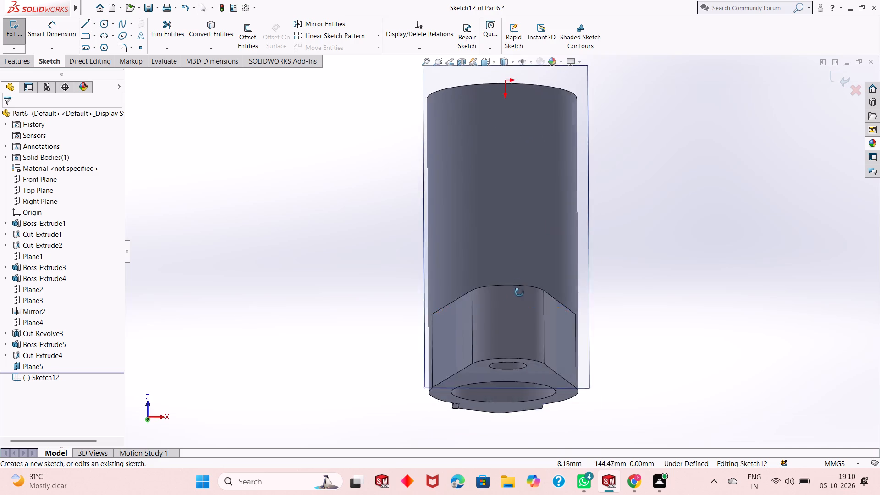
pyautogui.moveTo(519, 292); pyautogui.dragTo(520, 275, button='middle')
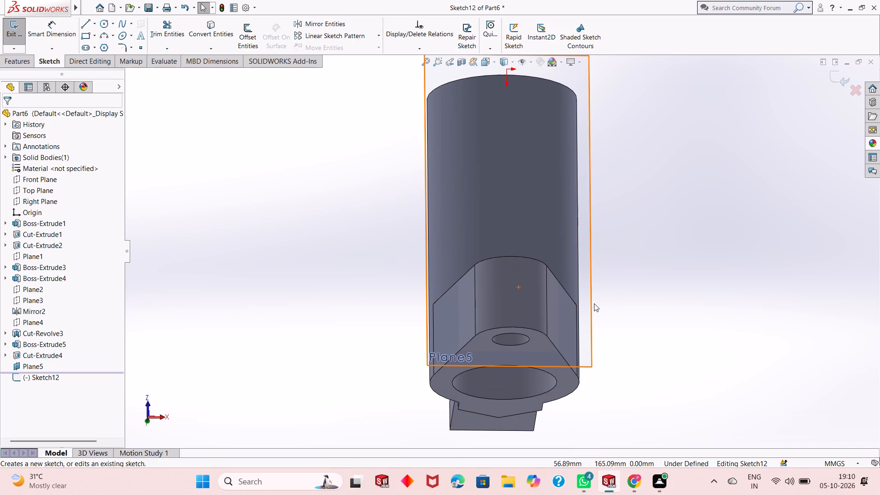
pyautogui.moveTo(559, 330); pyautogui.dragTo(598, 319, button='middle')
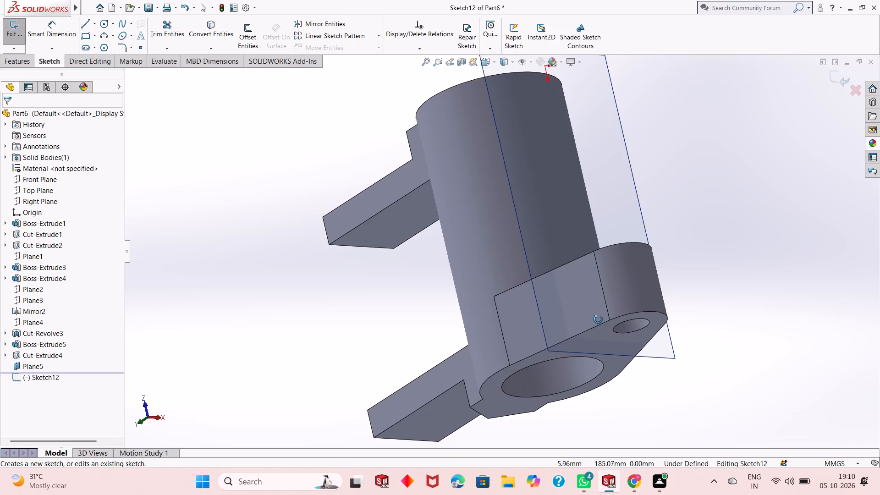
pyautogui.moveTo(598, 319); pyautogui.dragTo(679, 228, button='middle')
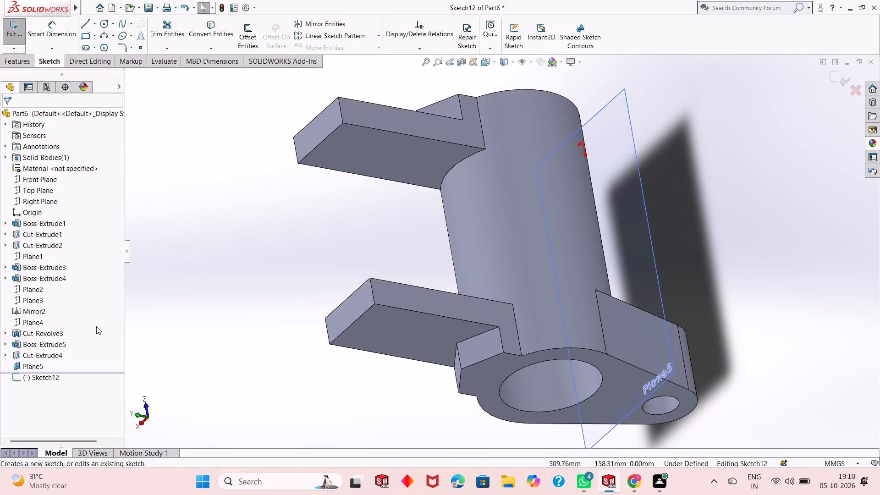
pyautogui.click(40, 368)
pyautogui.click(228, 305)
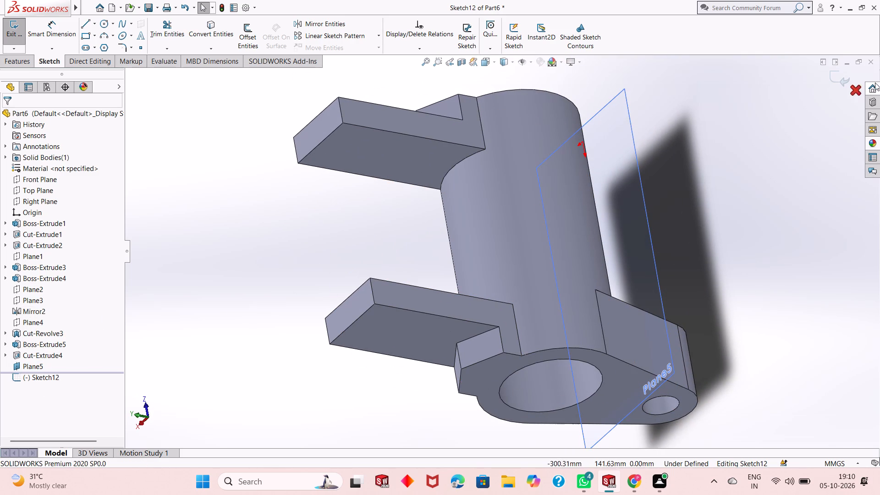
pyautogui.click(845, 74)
# Change the lug-side reference plane's offset from the Top Plane to 63 mm.
pyautogui.click(33, 366)
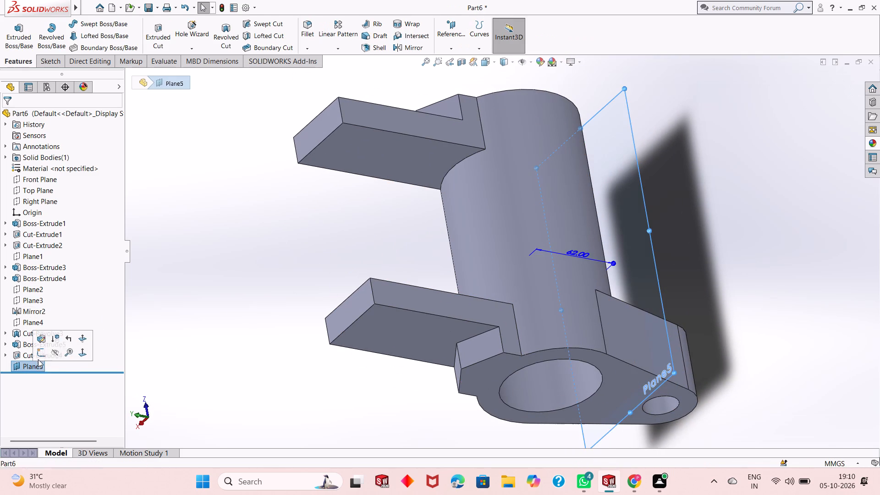
pyautogui.click(47, 341)
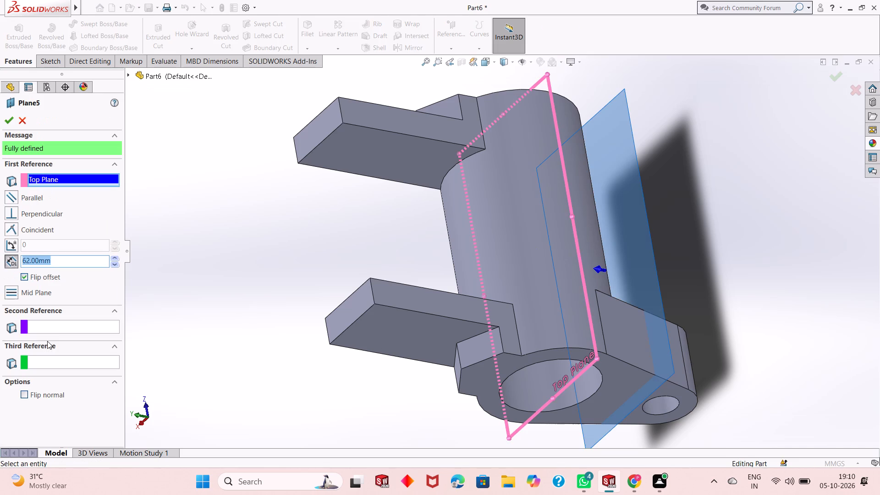
pyautogui.write('63')
pyautogui.press('Return')
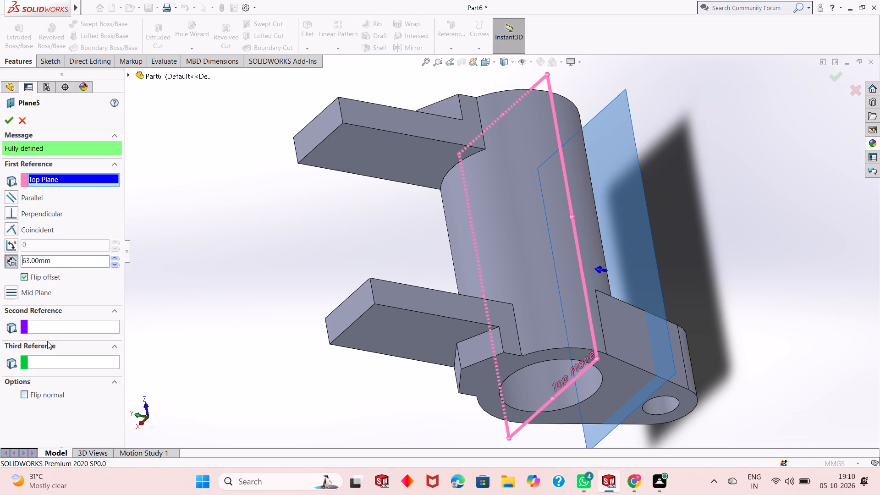
pyautogui.click(9, 115)
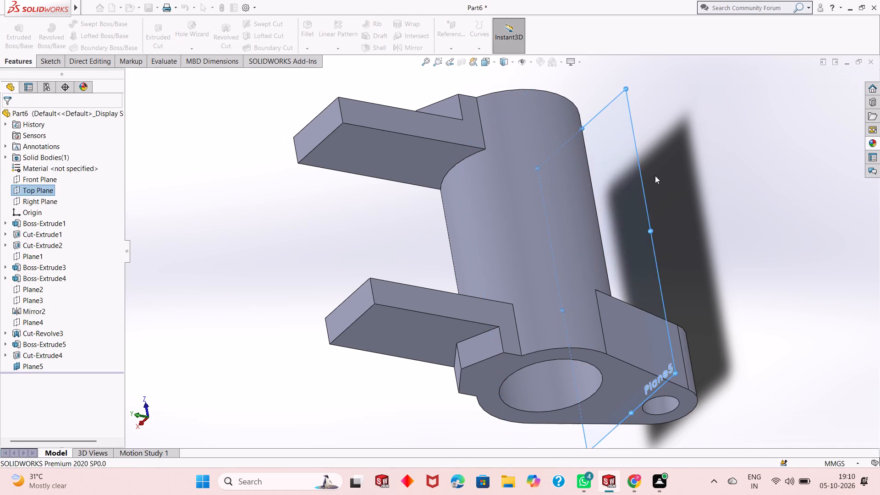
# Start a sketch on the 63 mm offset plane and draw a circle about 22 mm in diameter on the cylinder's centreline, above the lug.
pyautogui.moveTo(669, 176); pyautogui.dragTo(636, 198, button='middle')
pyautogui.click(632, 199)
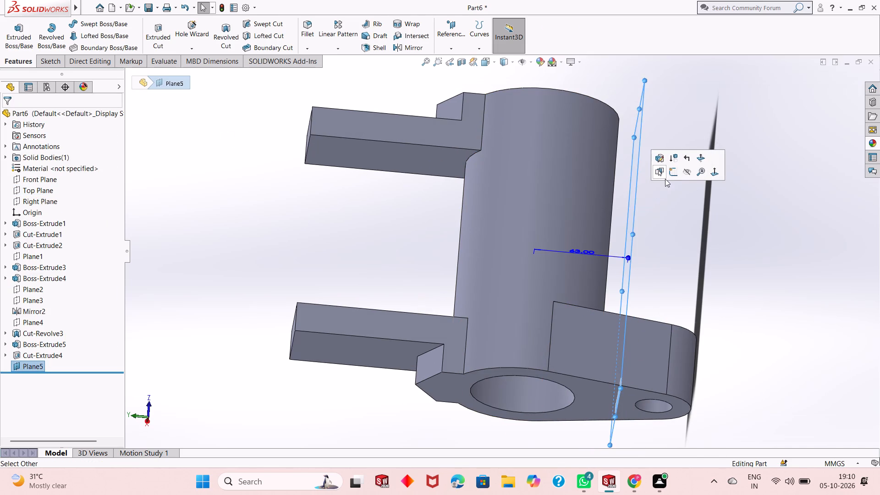
pyautogui.click(672, 177)
pyautogui.hotkey('ctrl', '8')
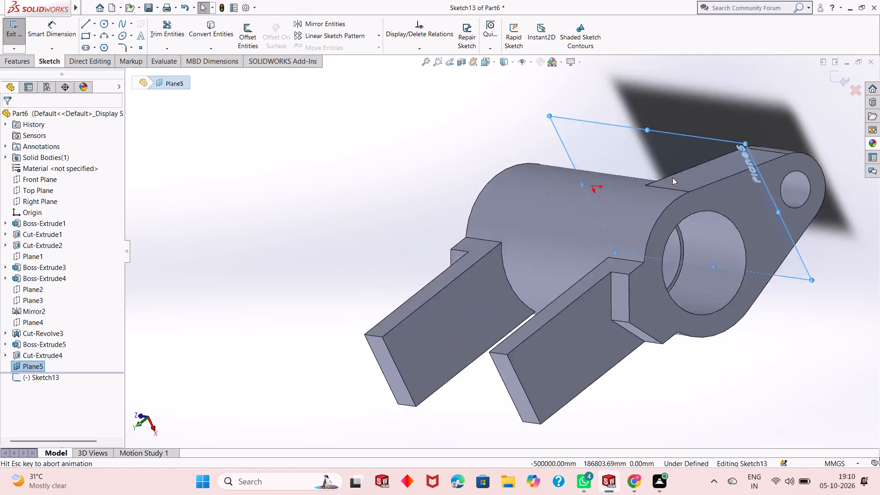
pyautogui.hotkey('ctrl', '8')
pyautogui.scroll(1, 577, 251)
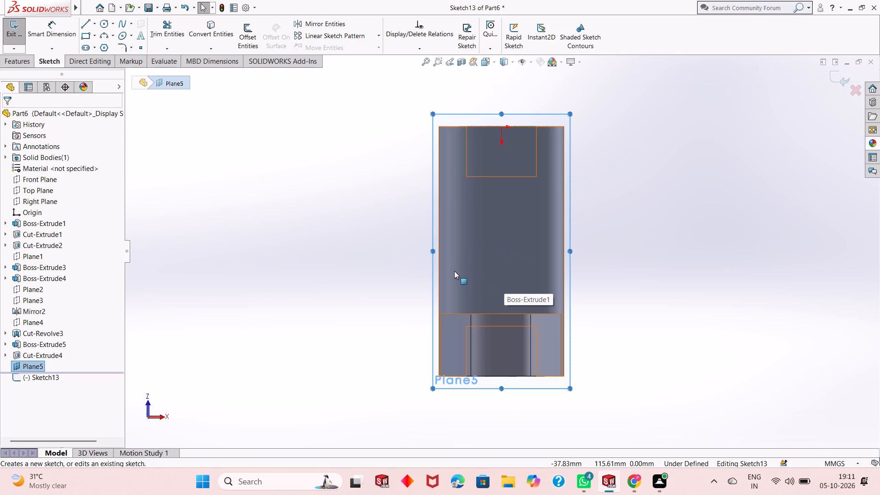
pyautogui.click(107, 22)
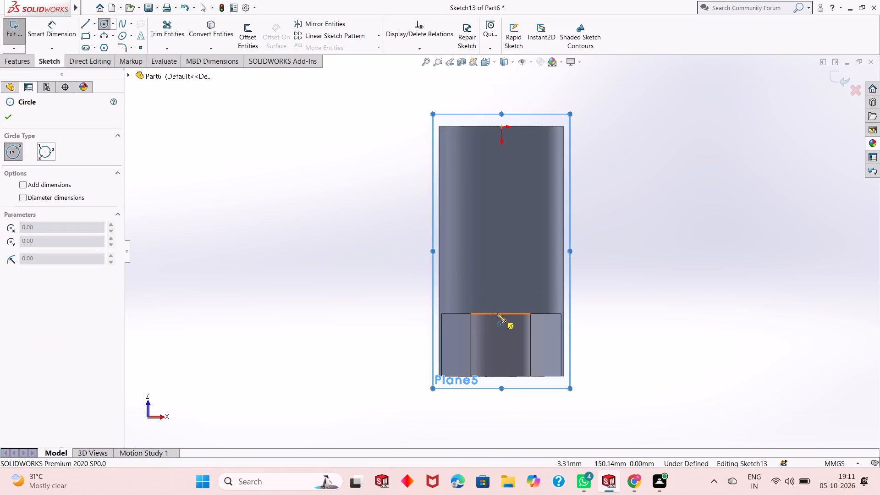
pyautogui.click(504, 271)
pyautogui.click(507, 259)
pyautogui.rightClick(393, 245)
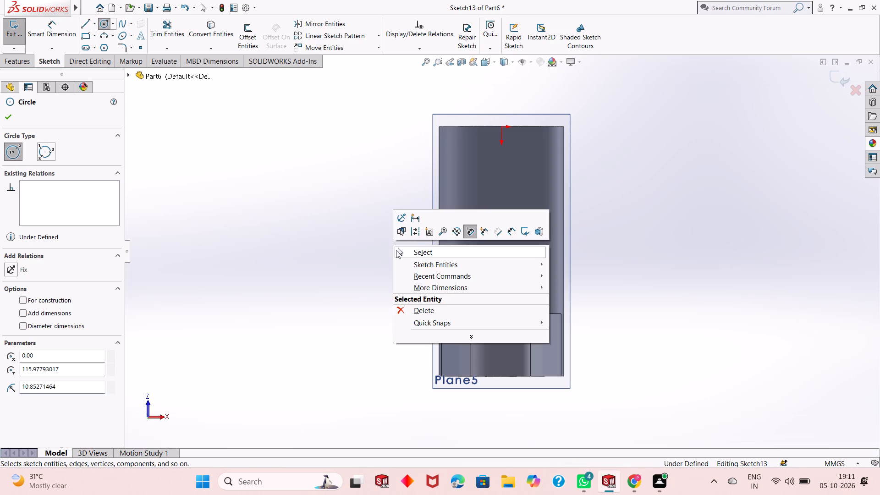
pyautogui.click(398, 252)
# Dimension the circle's diameter as 20 mm.
pyautogui.click(62, 33)
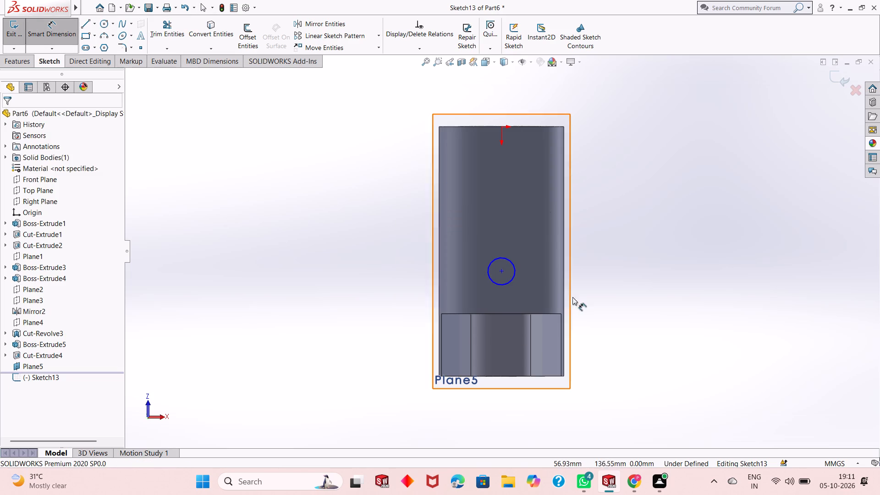
pyautogui.click(509, 284)
pyautogui.click(641, 341)
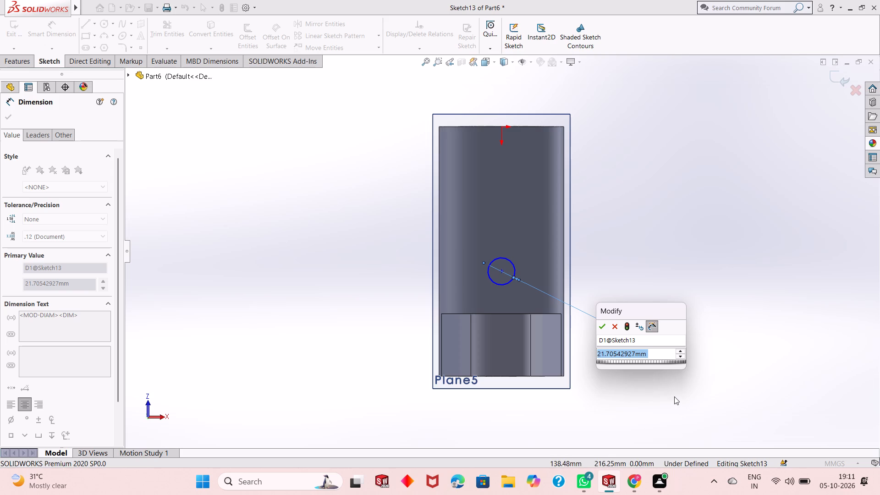
pyautogui.write('20')
pyautogui.press('Return')
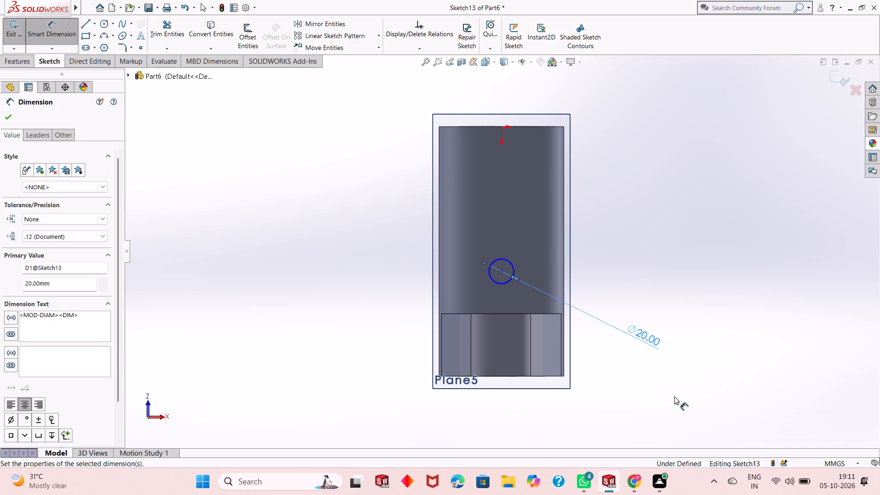
# Change the circle's diameter to 20+8 mm.
pyautogui.doubleClick(654, 344)
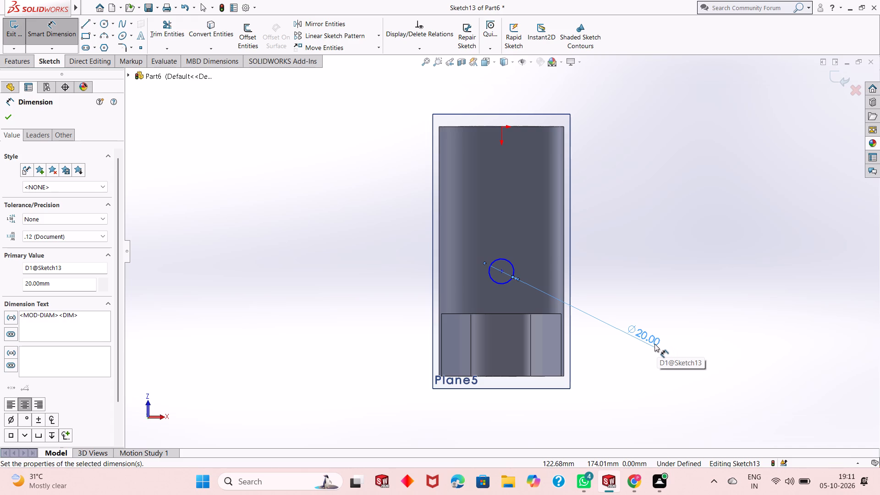
pyautogui.click(659, 333)
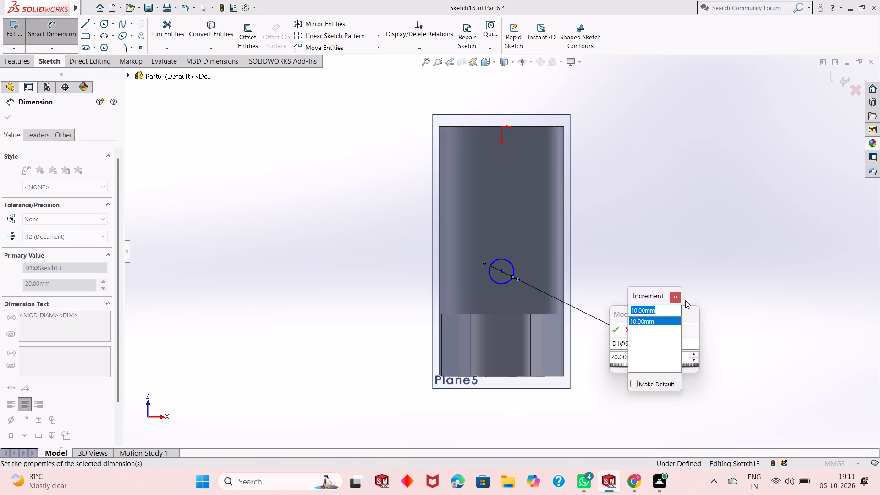
pyautogui.click(671, 298)
pyautogui.write('20+')
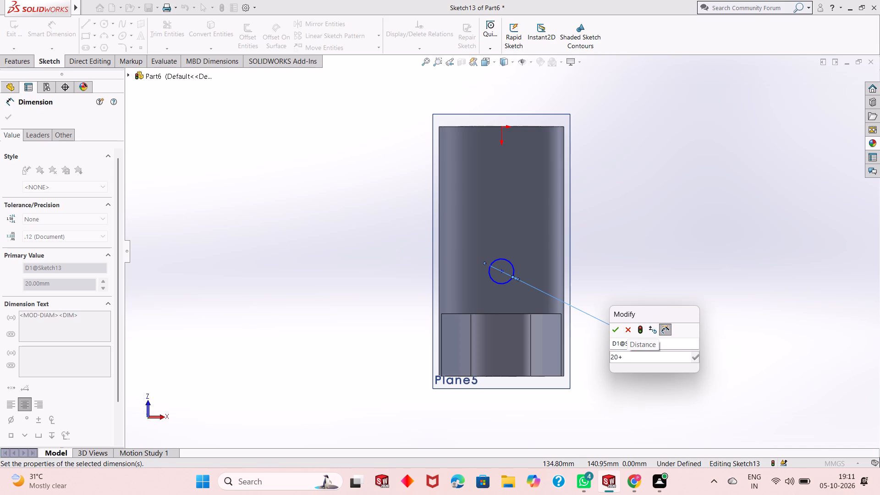
pyautogui.press('8')
pyautogui.press('Return')
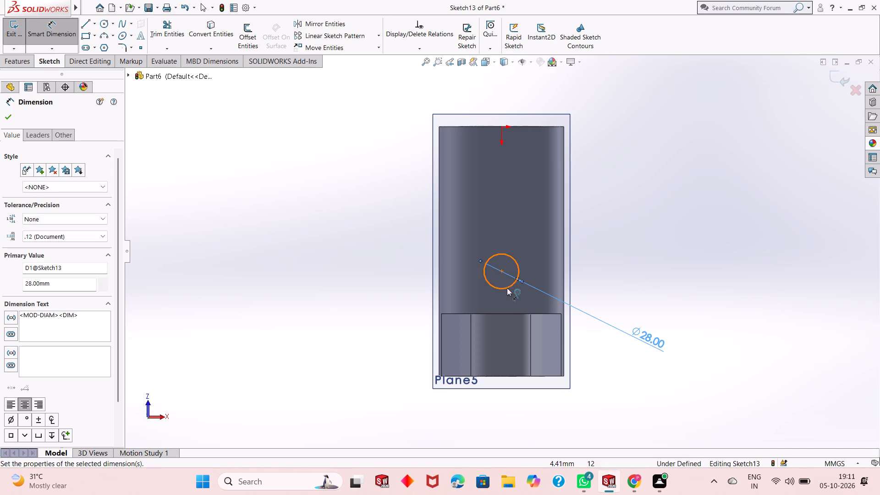
# Dimension the circle's centre 50 mm from the bottom edge of the lug.
pyautogui.click(499, 273)
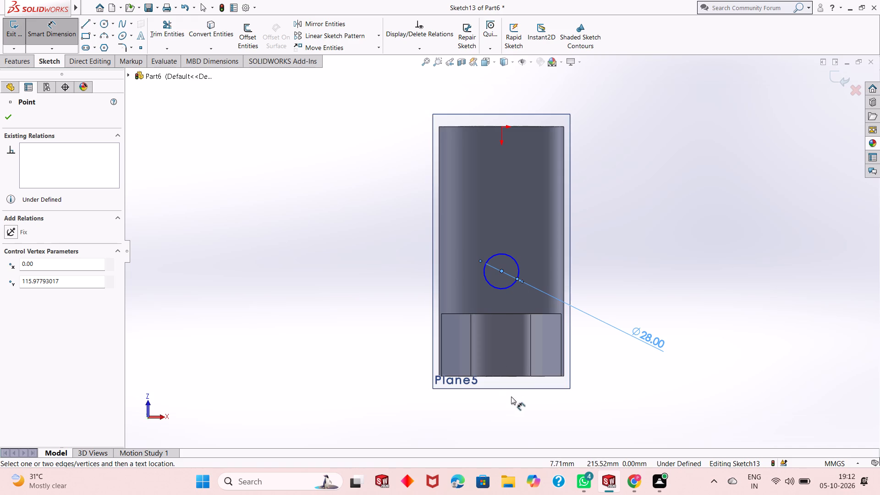
pyautogui.click(503, 375)
pyautogui.click(612, 377)
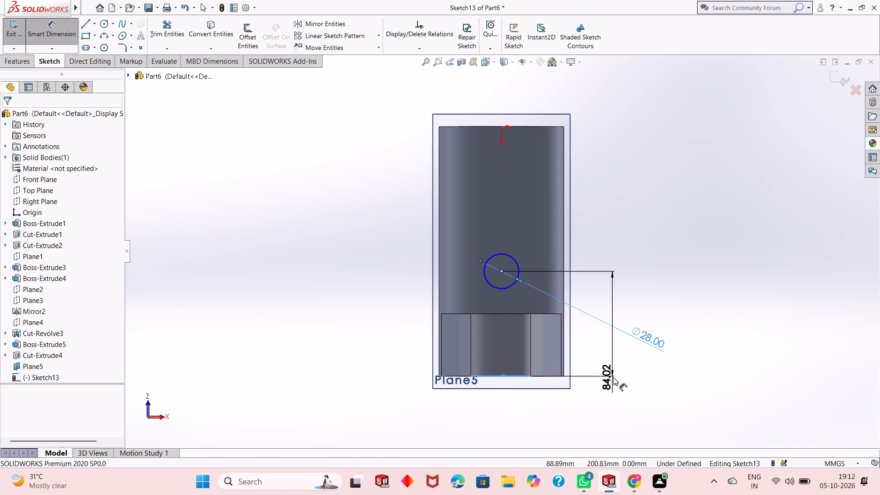
pyautogui.write('50')
pyautogui.press('Return')
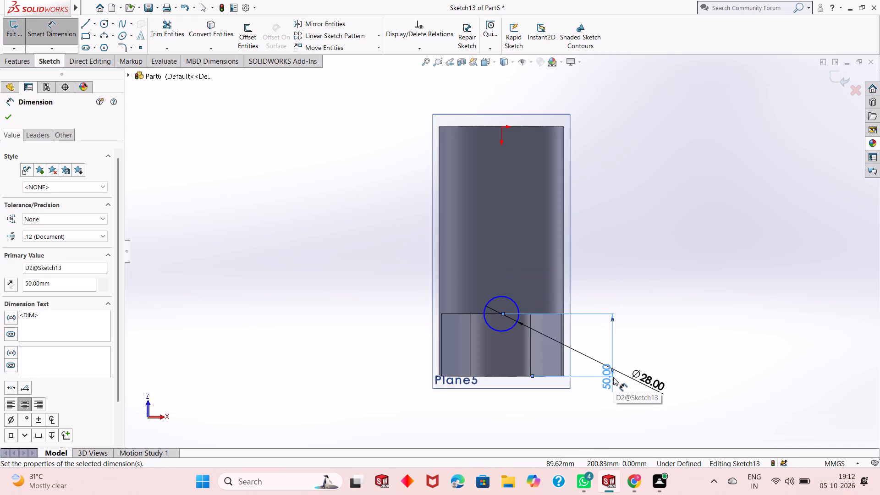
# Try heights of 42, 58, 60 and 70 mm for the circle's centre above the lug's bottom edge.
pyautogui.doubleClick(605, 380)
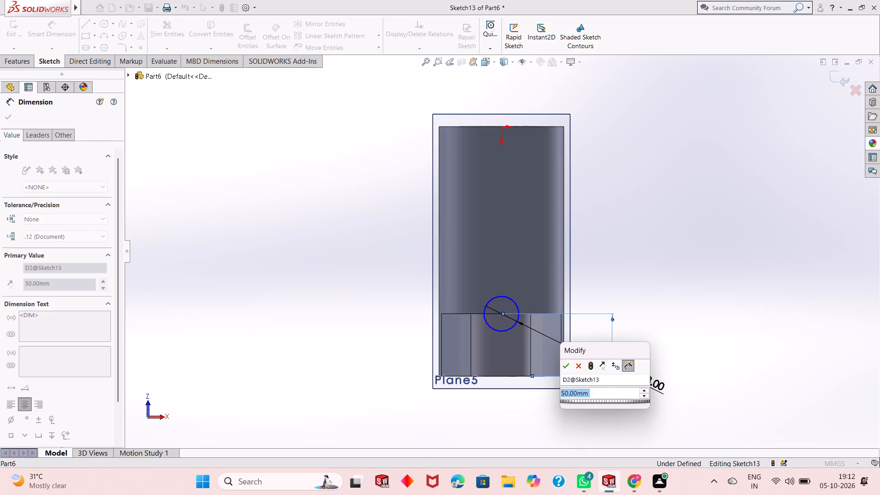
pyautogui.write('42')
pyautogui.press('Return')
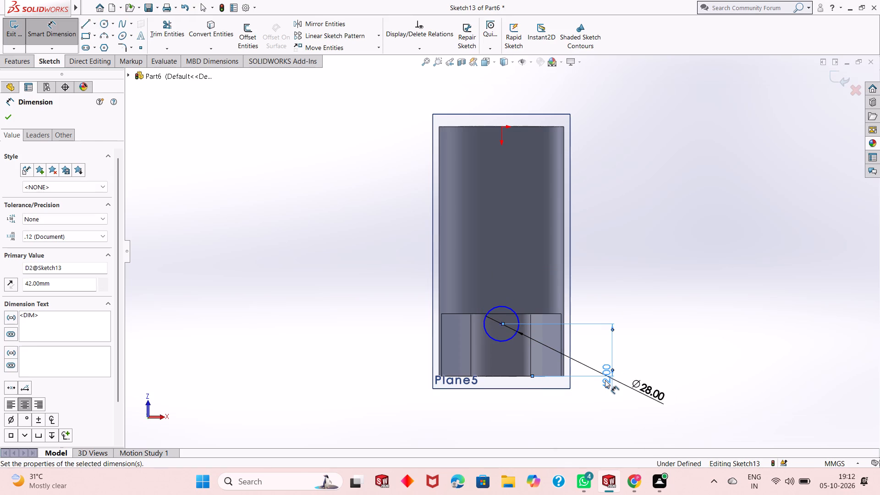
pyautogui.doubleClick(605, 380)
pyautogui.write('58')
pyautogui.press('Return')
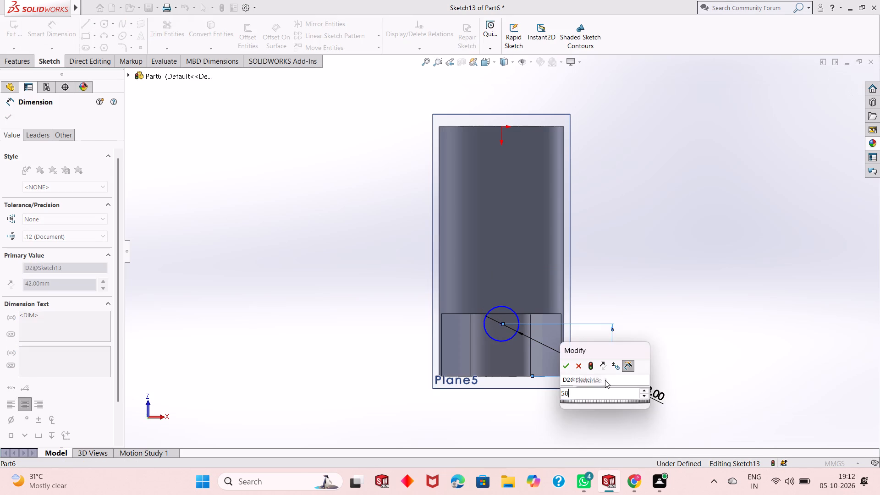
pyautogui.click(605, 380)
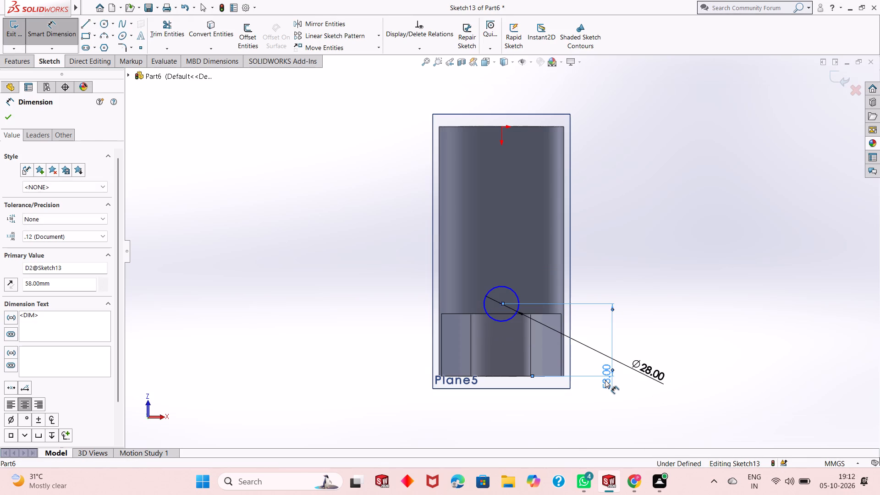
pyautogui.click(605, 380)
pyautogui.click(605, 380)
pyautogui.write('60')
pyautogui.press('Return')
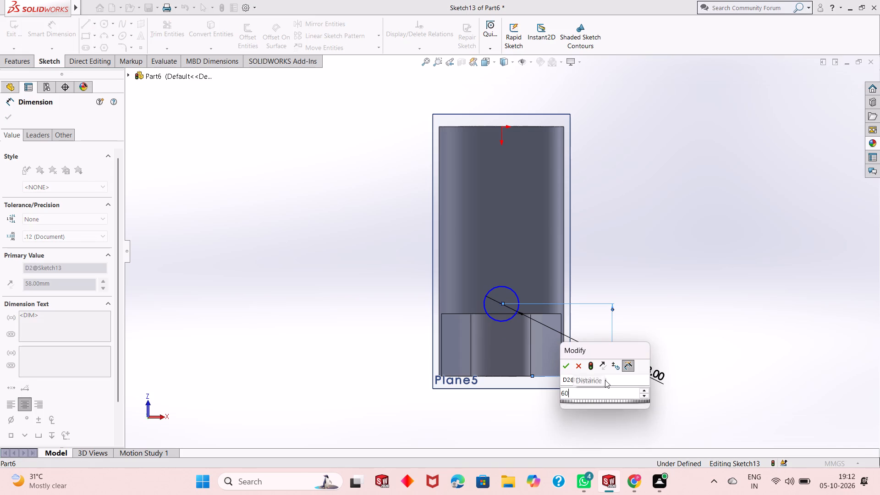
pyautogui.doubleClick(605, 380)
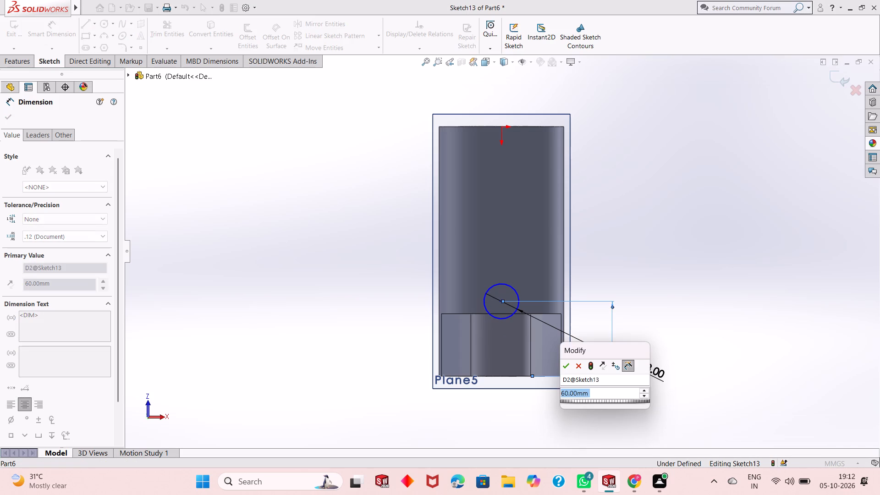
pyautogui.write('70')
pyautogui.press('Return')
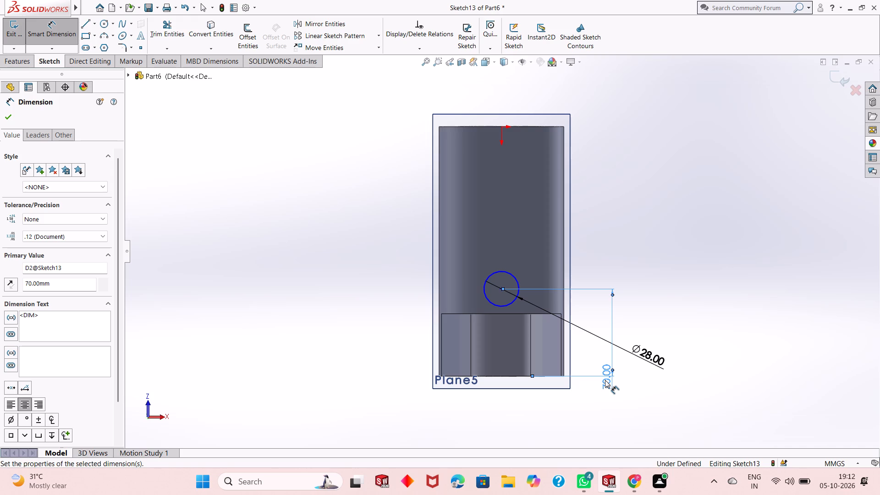
# Set the circle centre's distance from the lug's bottom edge to 80 mm.
pyautogui.doubleClick(605, 380)
pyautogui.write('80')
pyautogui.press('Return')
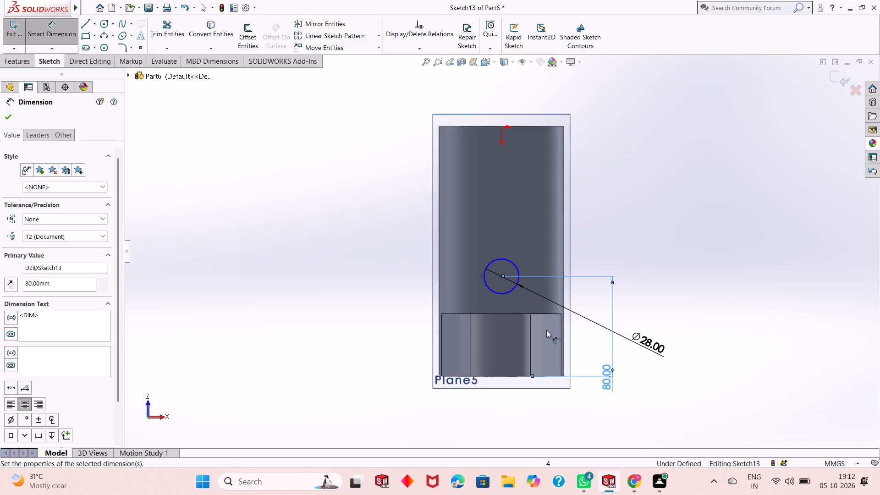
pyautogui.press('Escape')
pyautogui.press('Escape')
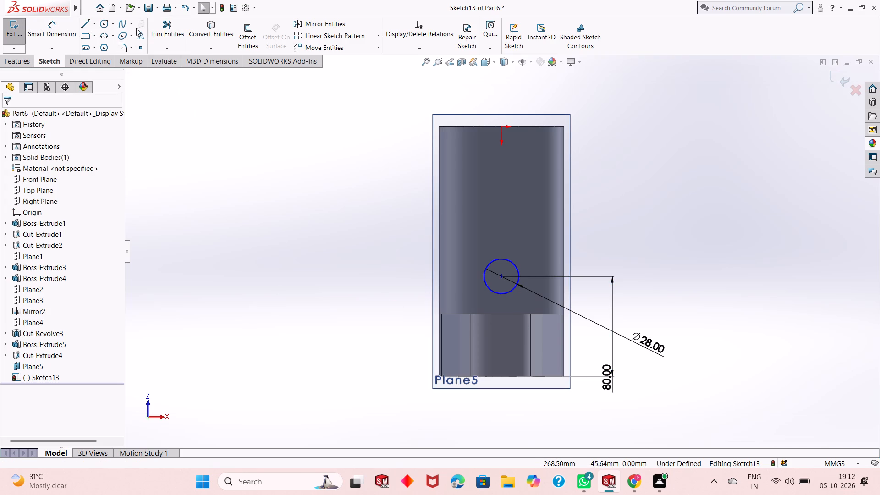
# Dimension the circle's centre 50 mm horizontally from the cylinder's side edge.
pyautogui.click(46, 34)
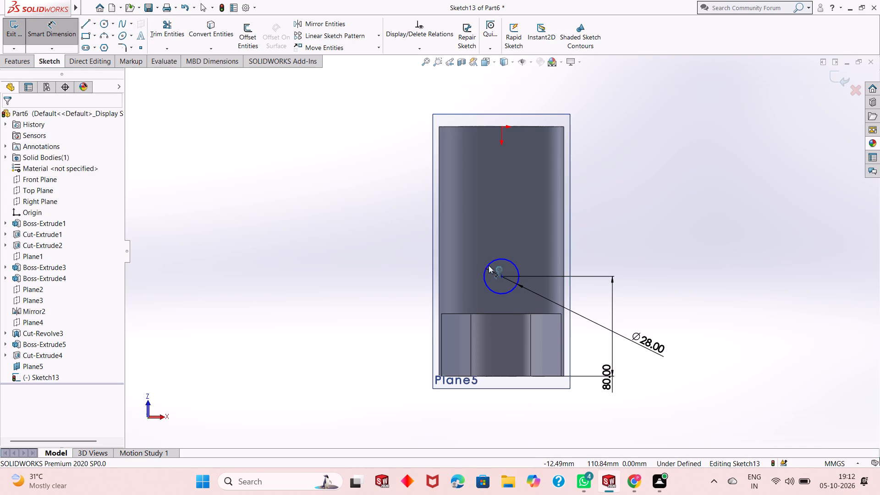
pyautogui.click(500, 276)
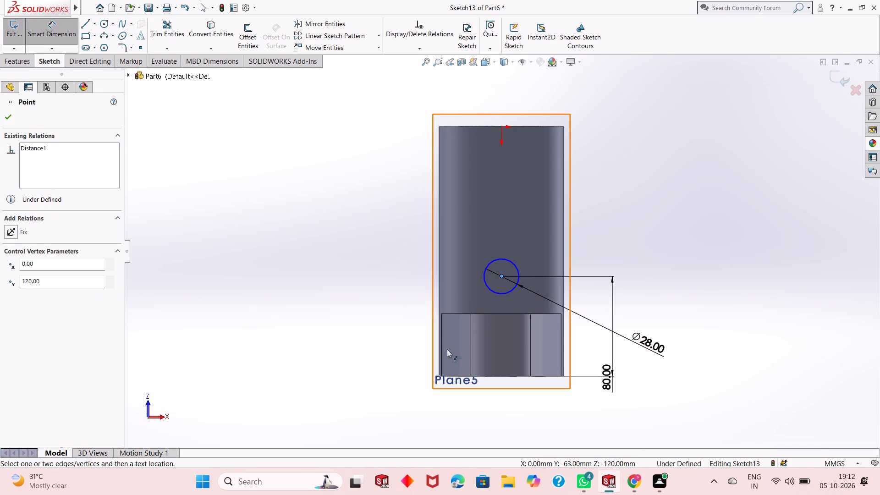
pyautogui.click(438, 278)
pyautogui.click(459, 447)
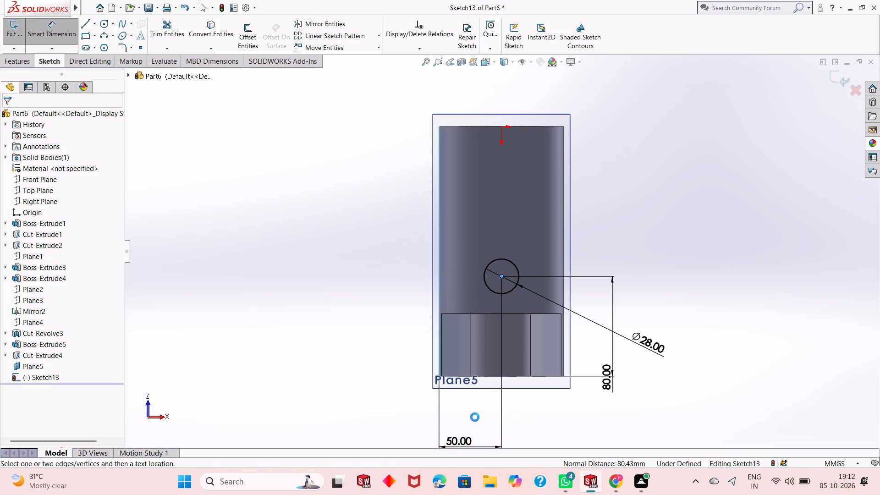
pyautogui.press('Return')
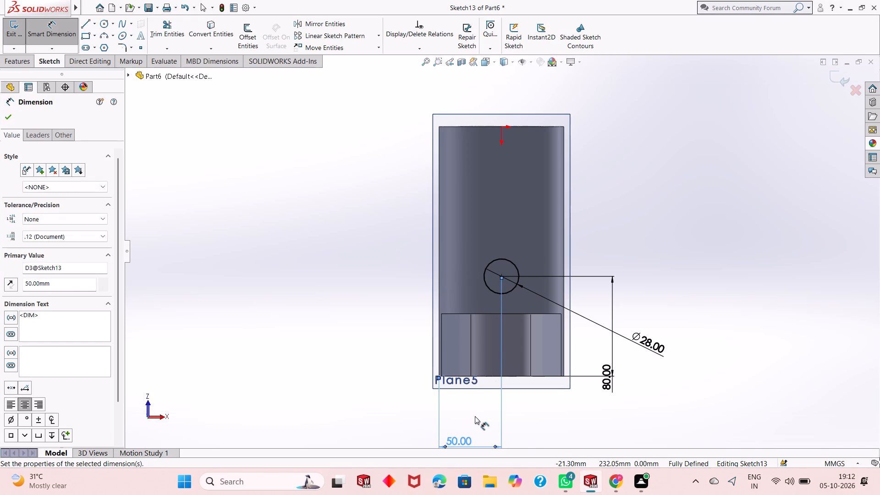
pyautogui.press('Escape')
pyautogui.press('Escape')
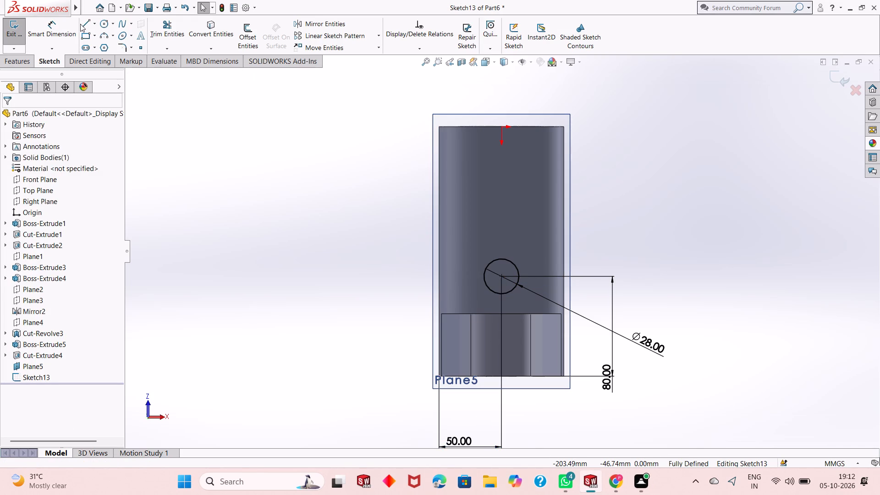
# Sketch lines from the circle's side down 30 mm to the lug's top edge, across 28 mm, and back up to its opposite side.
pyautogui.click(82, 24)
pyautogui.scroll(2, 503, 291)
pyautogui.scroll(-4, 505, 273)
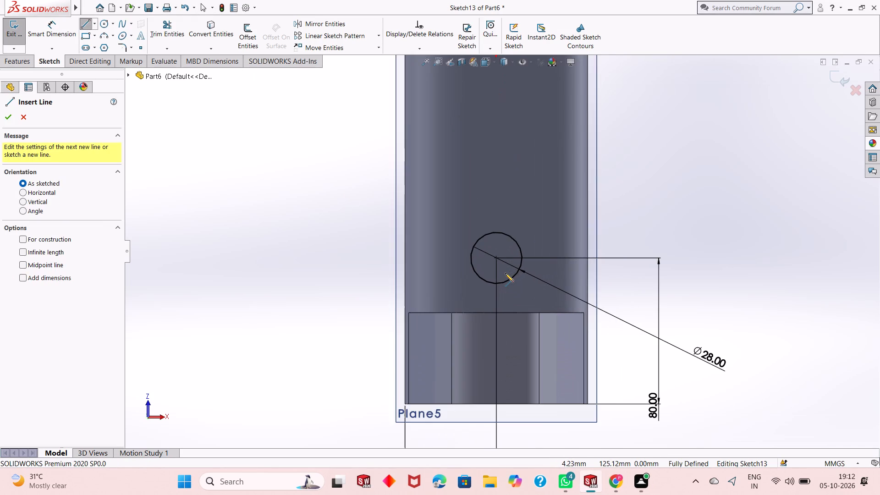
pyautogui.scroll(-1, 505, 273)
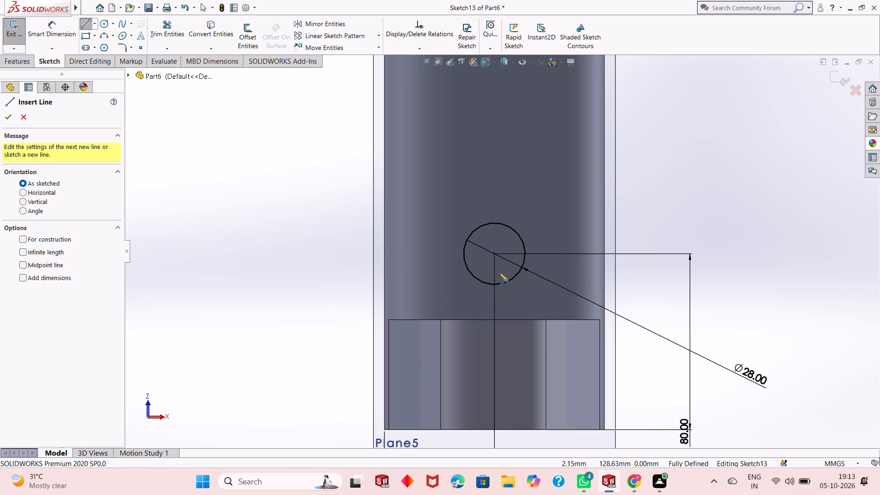
pyautogui.click(462, 253)
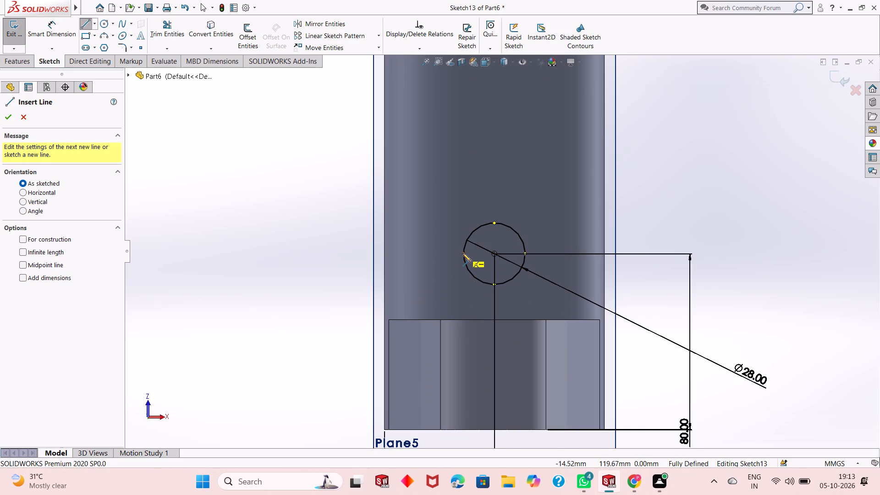
pyautogui.click(463, 319)
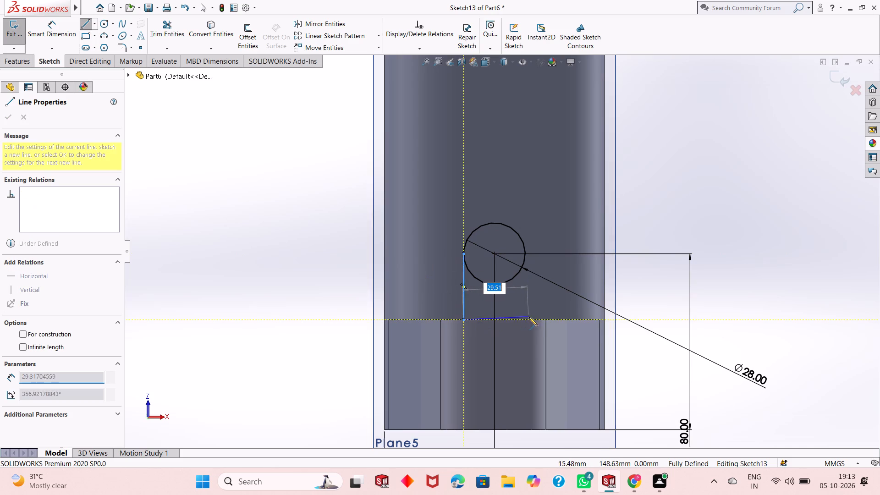
pyautogui.click(525, 321)
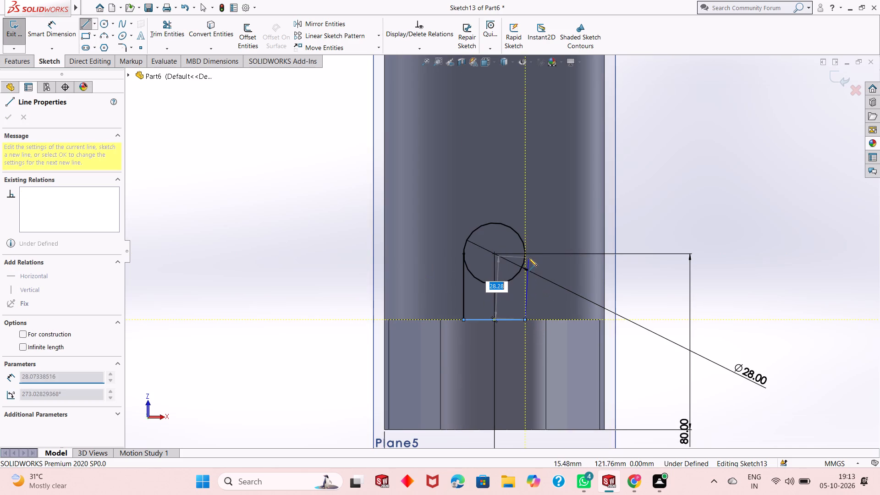
pyautogui.click(525, 253)
pyautogui.press('Escape')
pyautogui.press('Escape')
pyautogui.press('Escape')
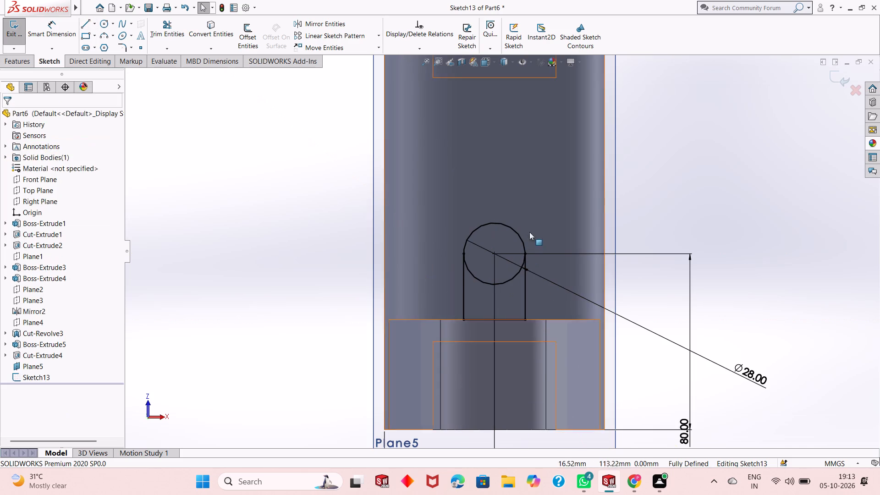
pyautogui.press('Escape')
pyautogui.press('Escape')
# Trim away the circle's lower arc between the two vertical lines to leave a round-topped profile.
pyautogui.click(165, 29)
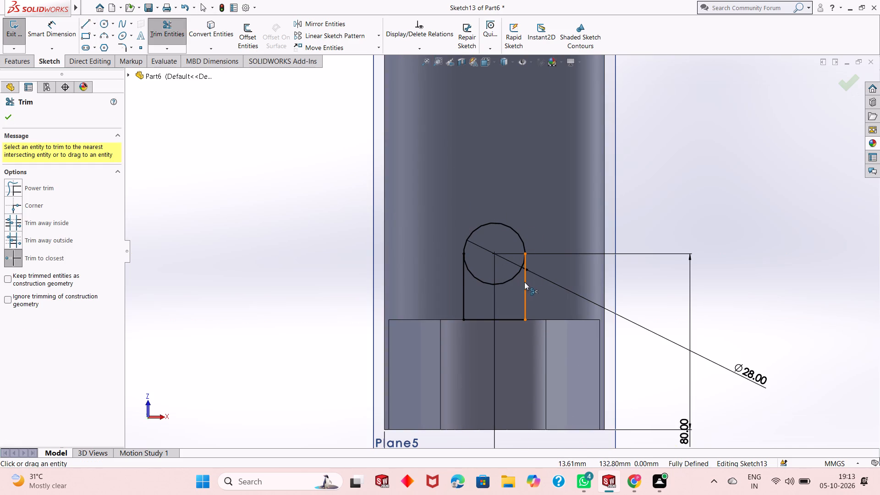
pyautogui.click(511, 279)
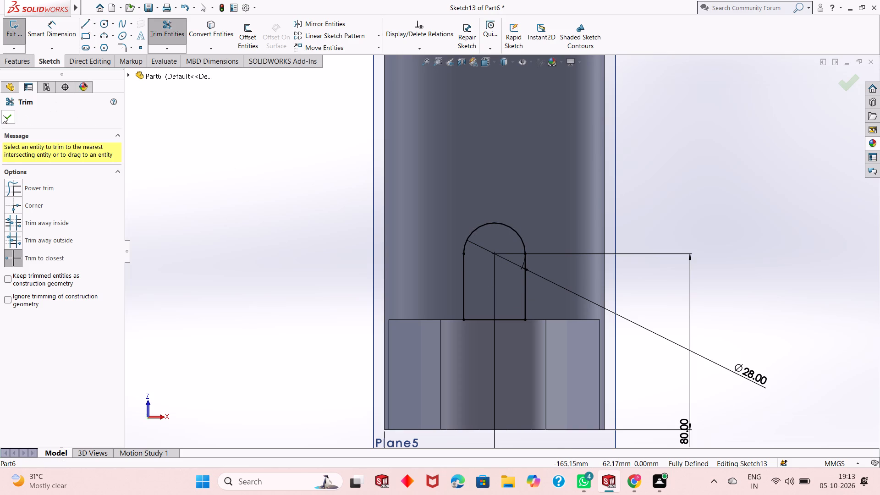
pyautogui.click(3, 115)
# Extrude the round-ended profile Up To Next onto the cylinder as a boss merged with the body.
pyautogui.moveTo(488, 285); pyautogui.dragTo(369, 313, button='middle')
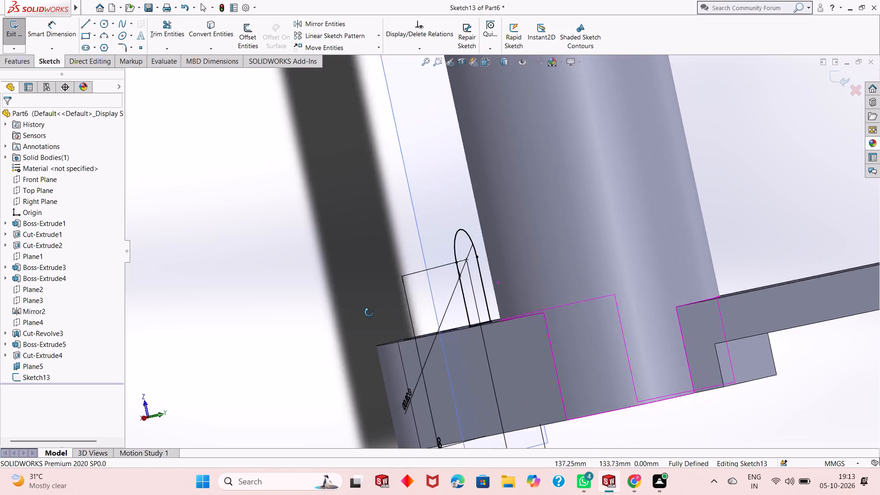
pyautogui.moveTo(369, 313); pyautogui.dragTo(330, 225, button='middle')
pyautogui.moveTo(560, 368); pyautogui.dragTo(701, 353, button='middle')
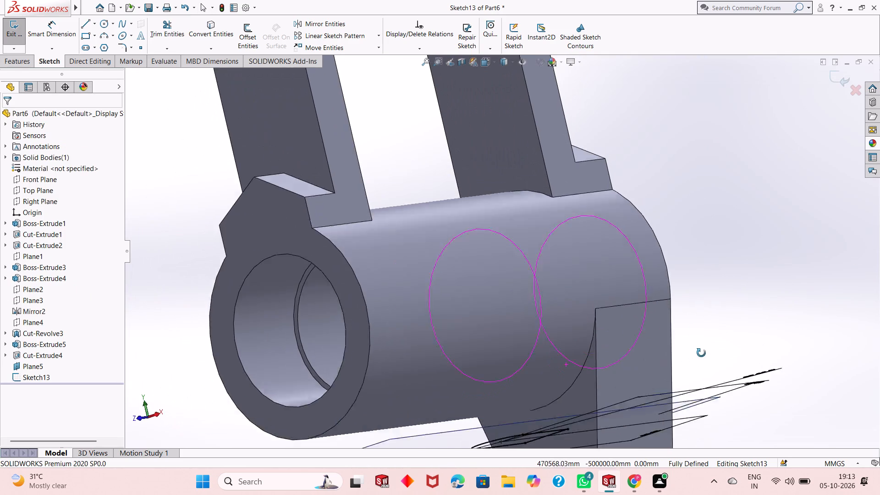
pyautogui.moveTo(701, 353); pyautogui.dragTo(701, 361, button='middle')
pyautogui.scroll(2, 456, 357)
pyautogui.moveTo(483, 280); pyautogui.dragTo(473, 314, button='middle')
pyautogui.scroll(2, 512, 362)
pyautogui.scroll(-2, 537, 333)
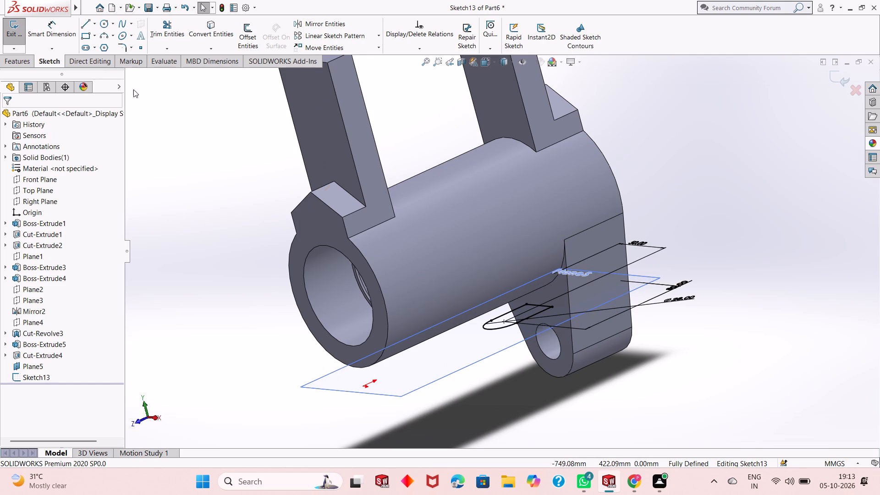
pyautogui.click(32, 66)
pyautogui.click(25, 48)
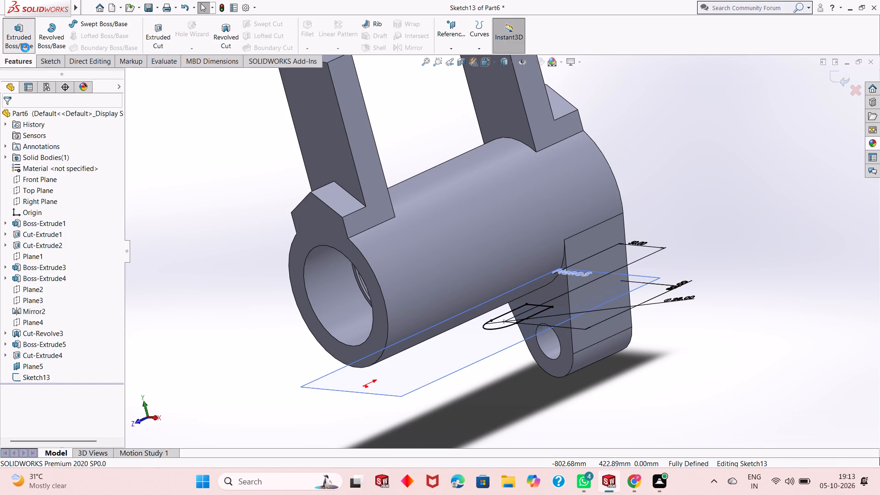
pyautogui.moveTo(448, 334); pyautogui.dragTo(412, 346, button='middle')
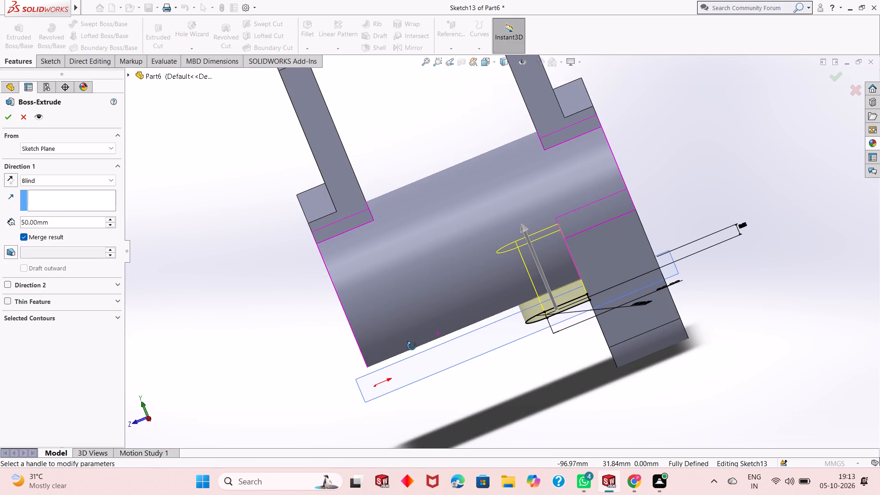
pyautogui.moveTo(412, 346); pyautogui.dragTo(432, 342, button='middle')
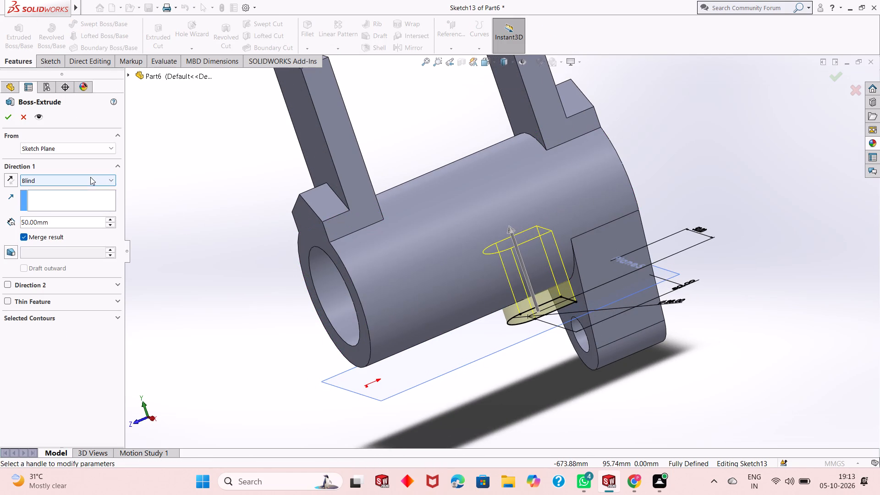
pyautogui.click(90, 177)
pyautogui.click(89, 203)
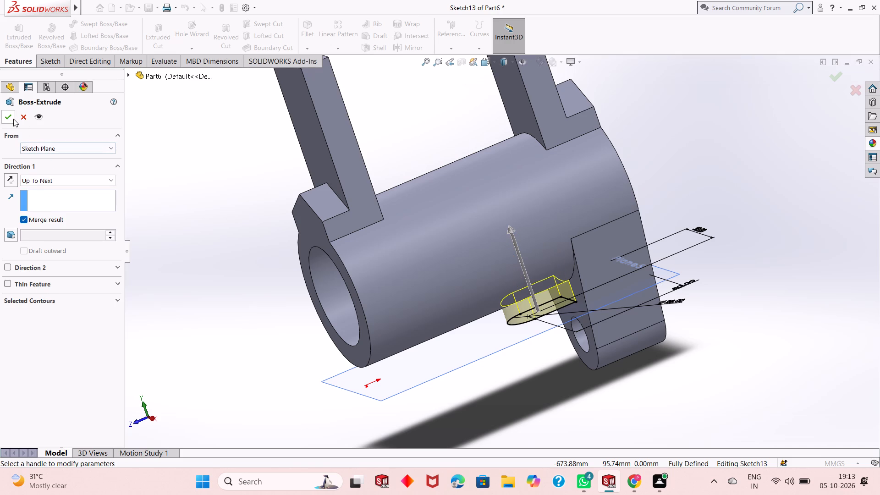
pyautogui.click(10, 116)
pyautogui.press('Escape')
# Hide the offset plane Plane5 beneath the cylinder.
pyautogui.moveTo(547, 349); pyautogui.dragTo(561, 375, button='middle')
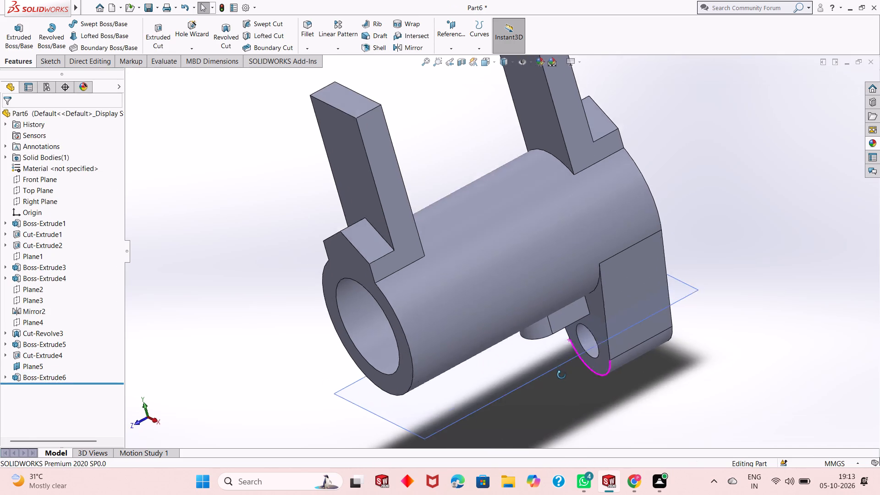
pyautogui.moveTo(561, 375); pyautogui.dragTo(564, 330, button='middle')
pyautogui.rightClick(494, 330)
pyautogui.click(535, 319)
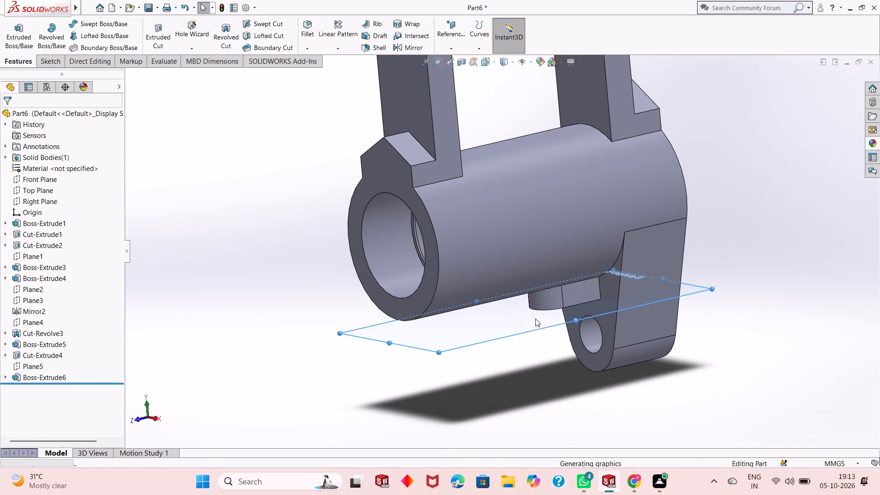
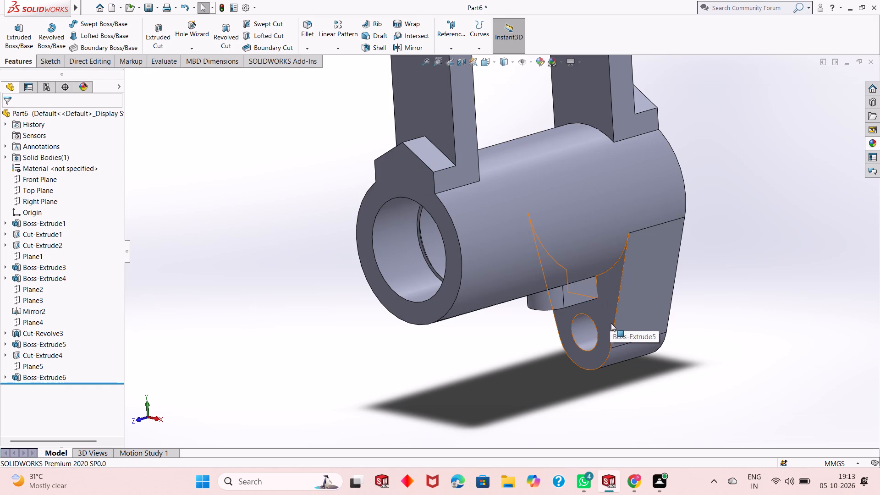
# Start a sketch on the underside of the small rounded boss and draw a circle about 18 mm in diameter on its centreline.
pyautogui.moveTo(611, 323); pyautogui.dragTo(580, 227, button='middle')
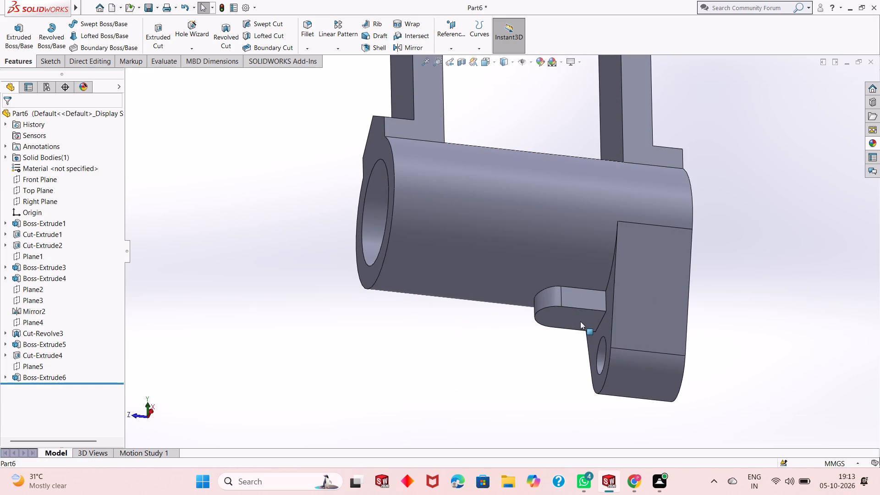
pyautogui.click(580, 320)
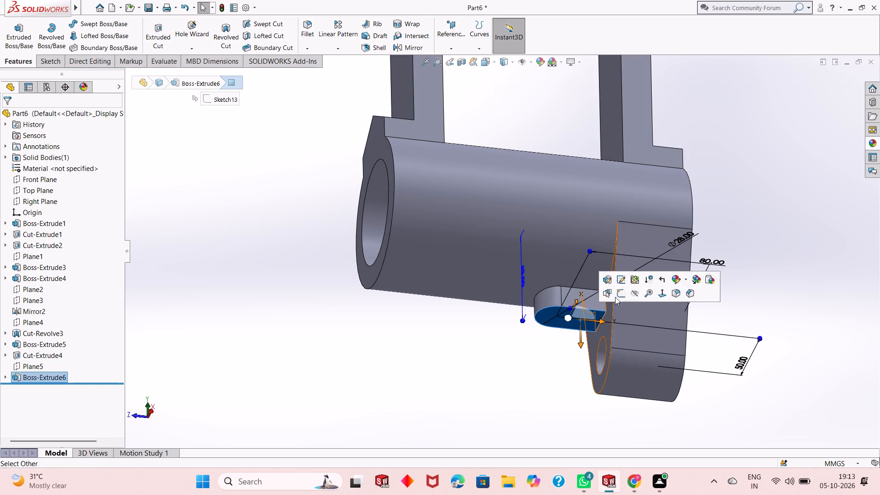
pyautogui.click(622, 292)
pyautogui.hotkey('ctrl', '8')
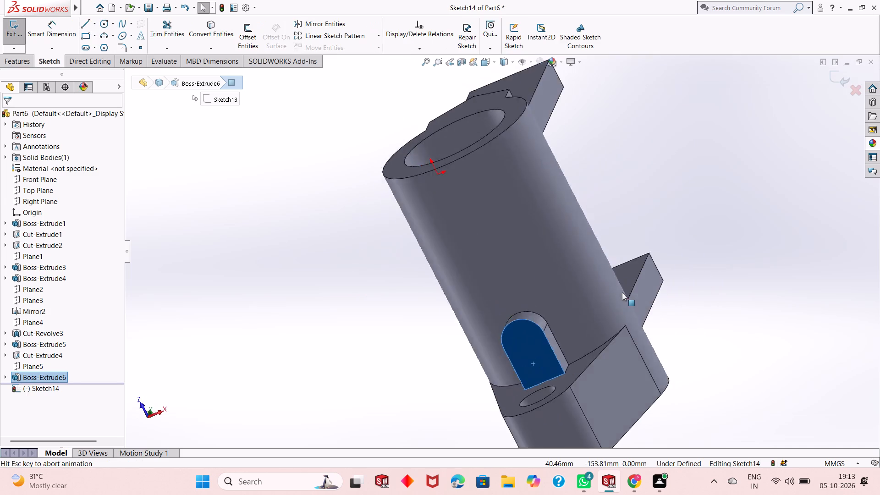
pyautogui.press('Escape')
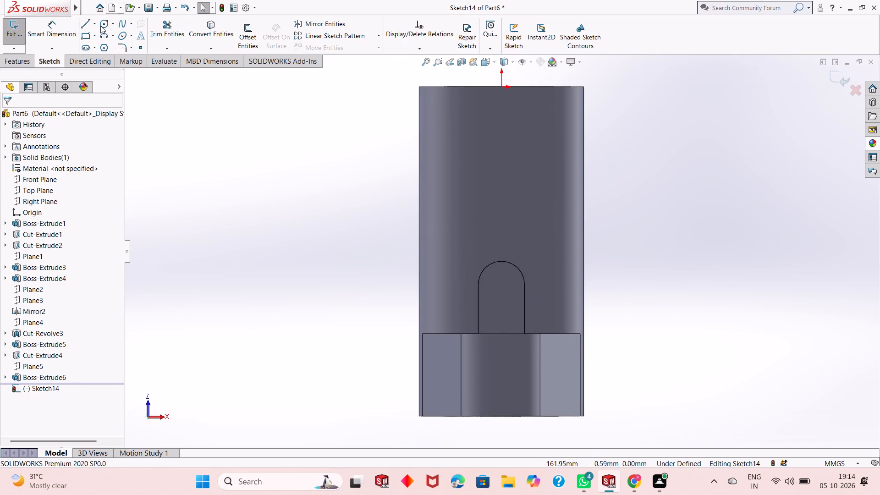
pyautogui.click(100, 26)
pyautogui.click(500, 306)
pyautogui.click(507, 292)
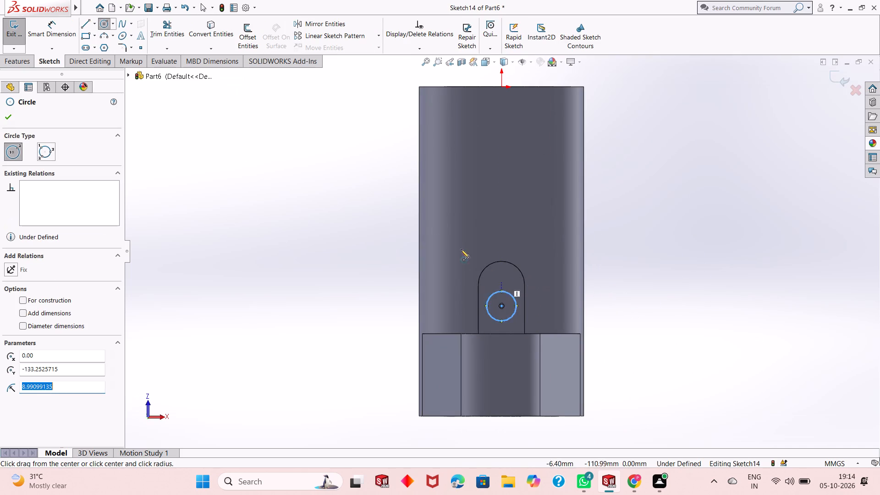
pyautogui.click(8, 119)
# Dimension the circle's diameter as 16 mm.
pyautogui.click(47, 32)
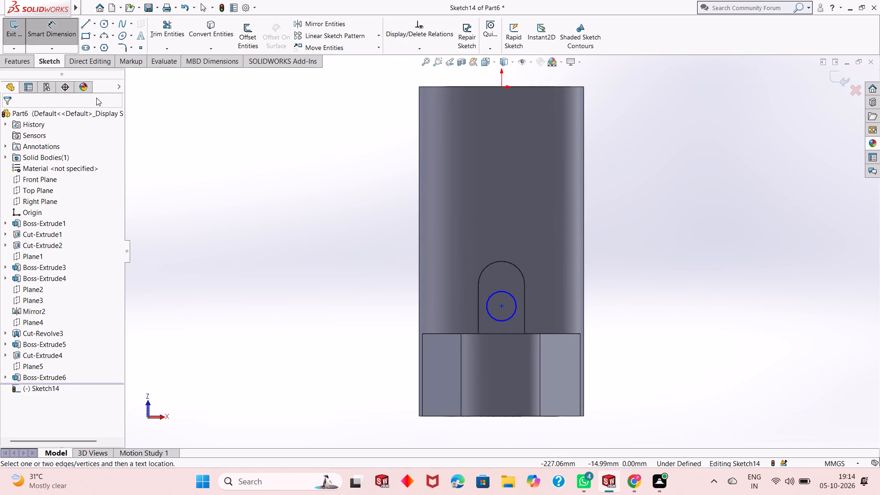
pyautogui.click(517, 312)
pyautogui.click(649, 329)
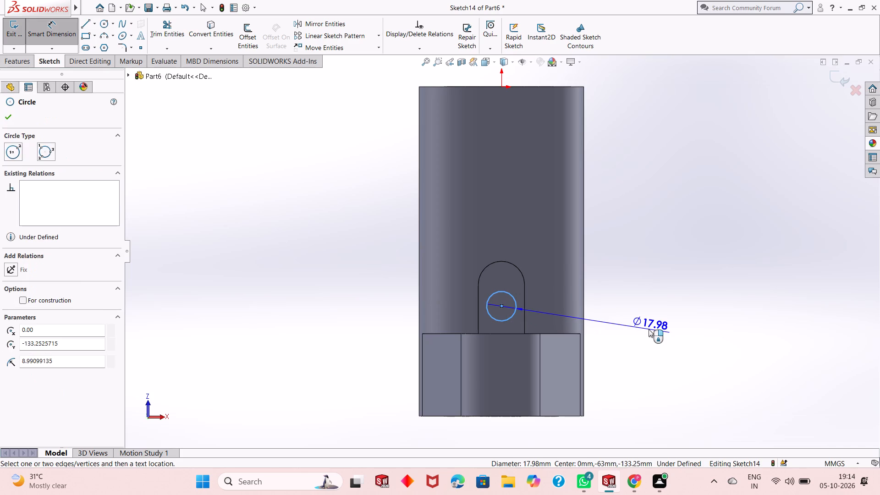
pyautogui.write('16')
pyautogui.press('Return')
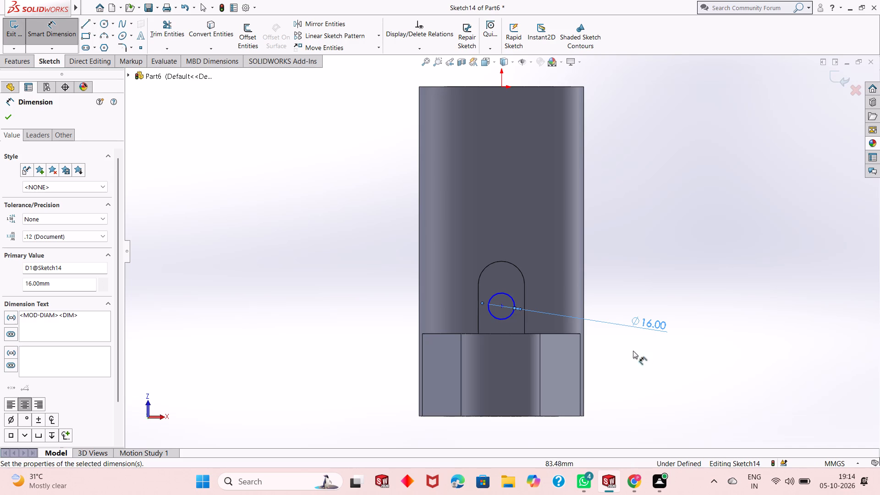
# Dimension the circle's centre 10 mm from the adjacent edge of the large lug.
pyautogui.click(501, 306)
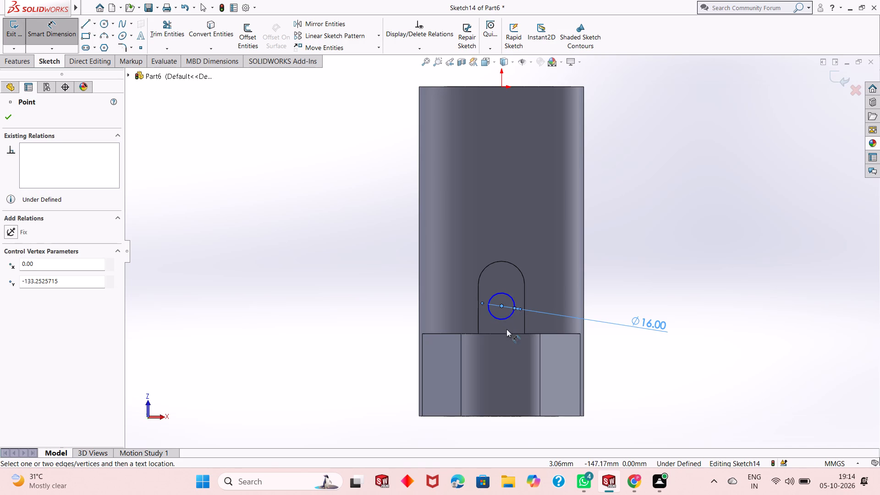
pyautogui.click(506, 335)
pyautogui.click(362, 339)
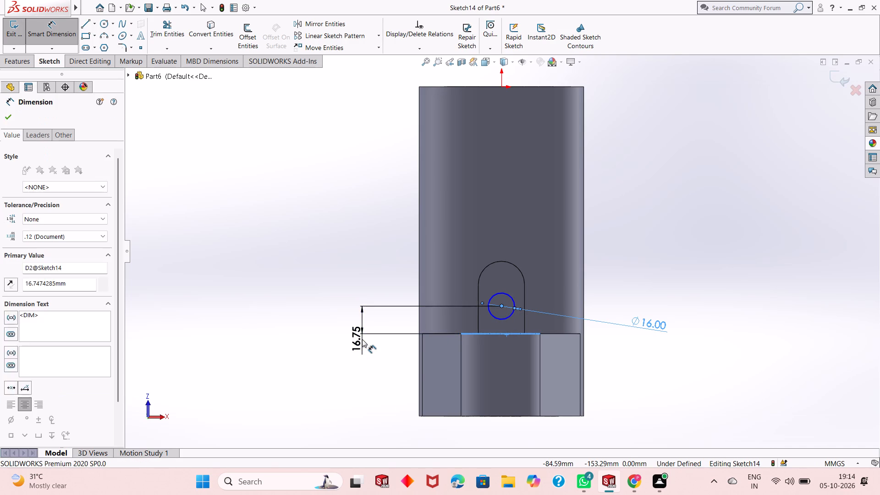
pyautogui.write('10')
pyautogui.press('Return')
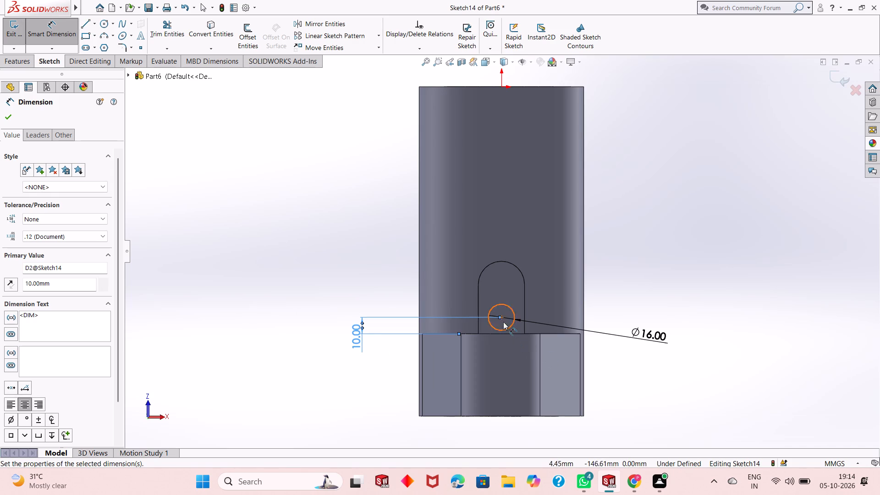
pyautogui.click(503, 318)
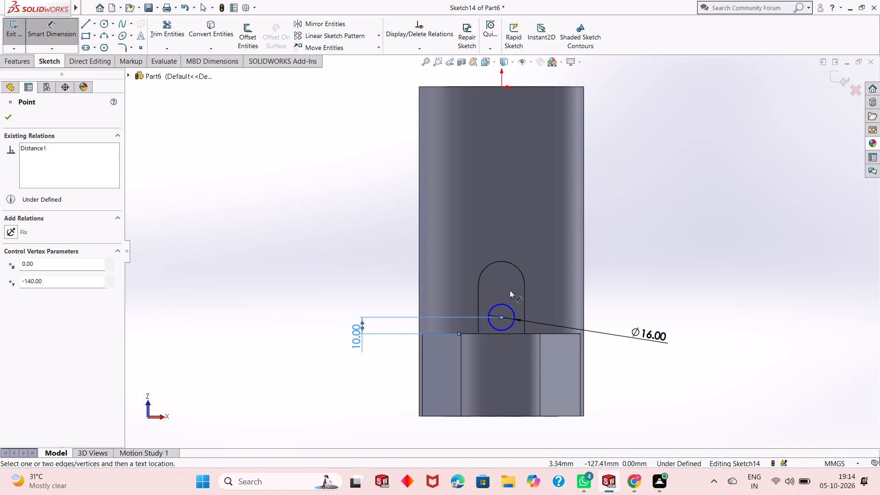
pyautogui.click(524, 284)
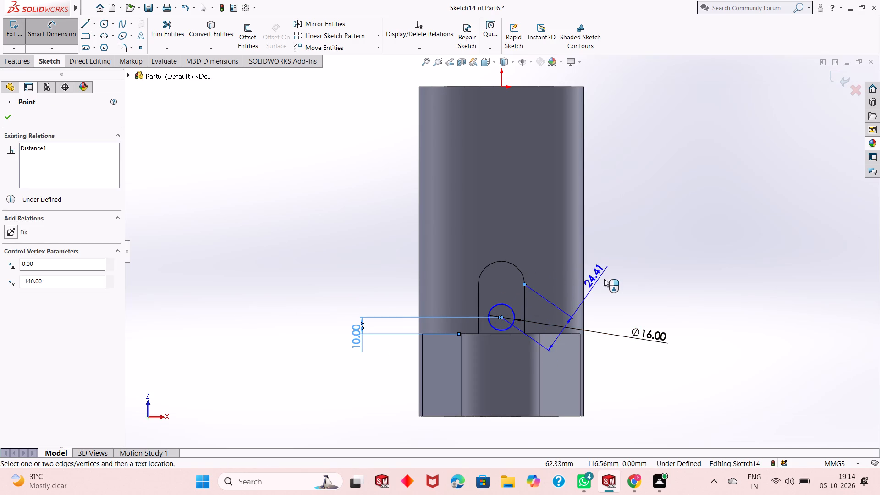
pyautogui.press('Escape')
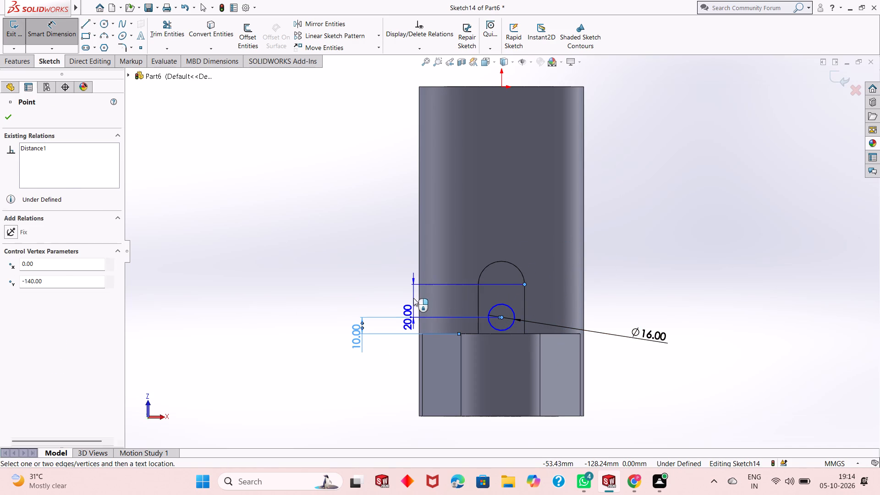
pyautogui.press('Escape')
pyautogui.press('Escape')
# Add a 50 mm horizontal dimension from the cylinder's outer side corner to the circle's centre.
pyautogui.scroll(-1, 530, 320)
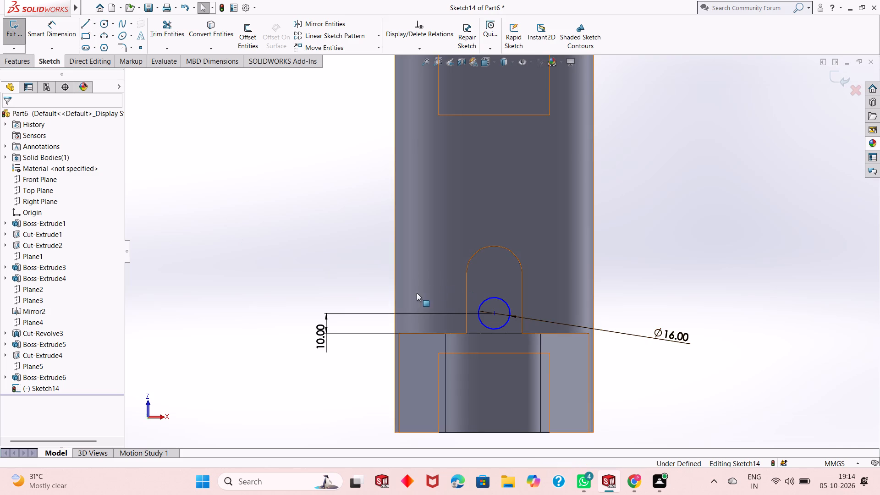
pyautogui.scroll(2, 538, 344)
pyautogui.click(60, 35)
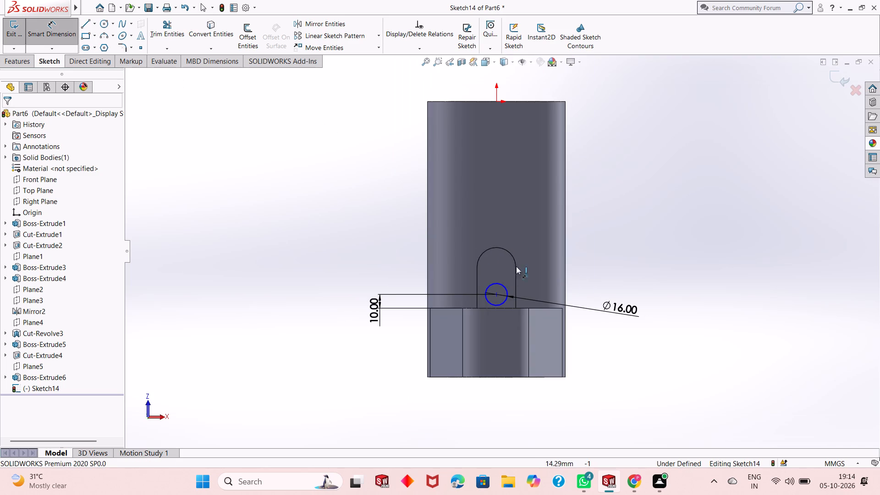
pyautogui.click(498, 297)
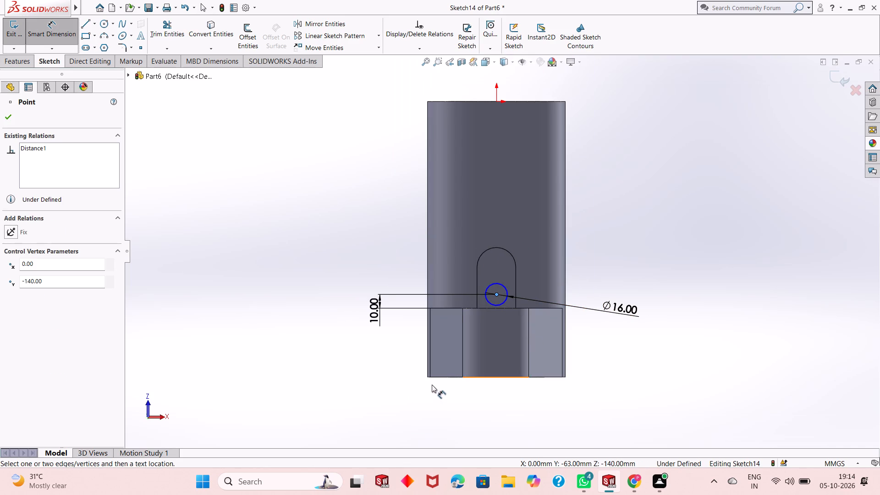
pyautogui.click(427, 372)
pyautogui.click(442, 399)
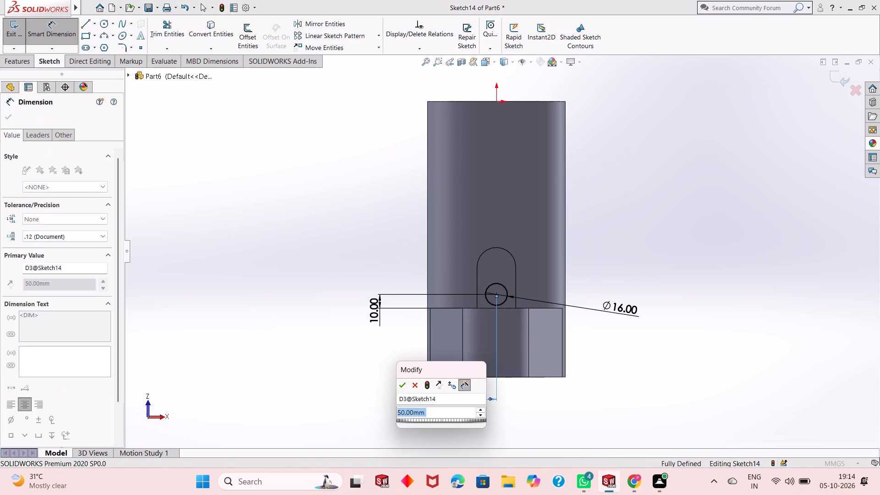
pyautogui.press('Return')
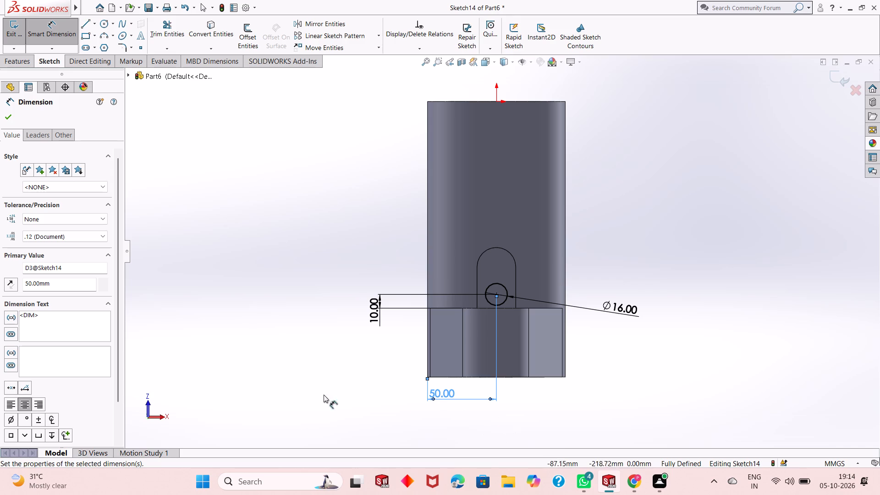
pyautogui.rightClick(251, 348)
pyautogui.click(273, 379)
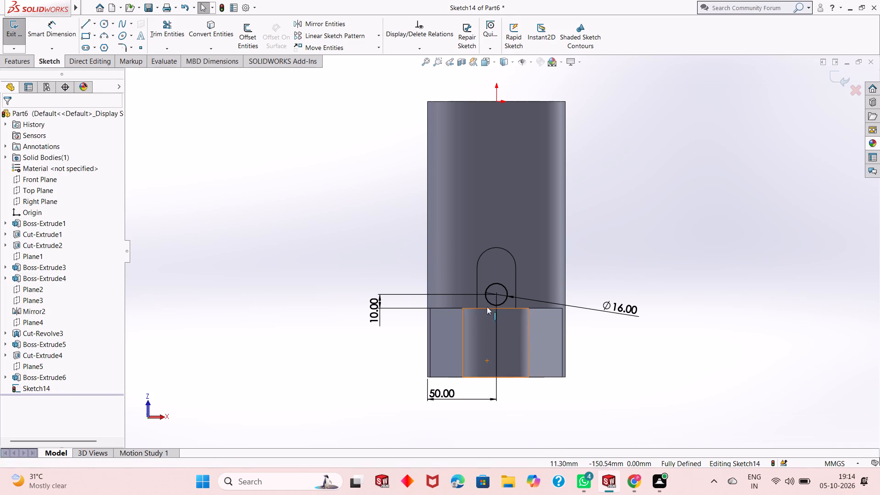
# Apply a section view through the Right Plane with zero offset to expose the bore, boss and lug.
pyautogui.moveTo(480, 284); pyautogui.dragTo(484, 325, button='middle')
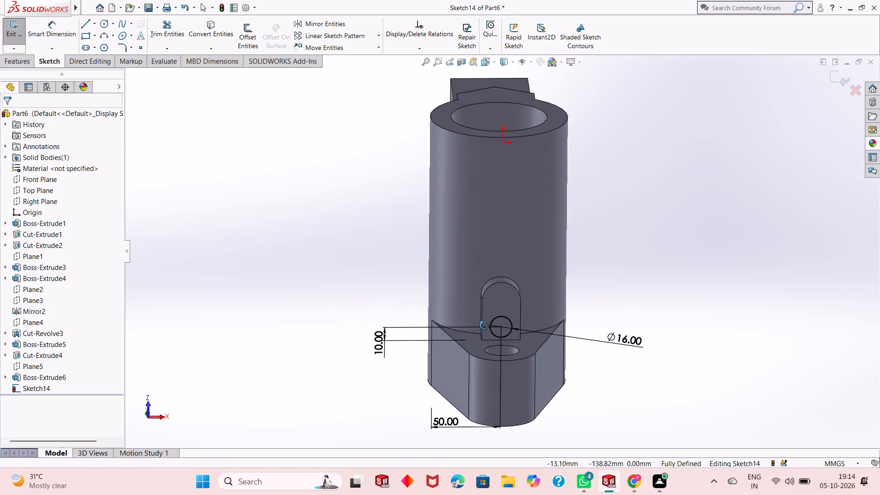
pyautogui.moveTo(484, 325); pyautogui.dragTo(531, 394, button='middle')
pyautogui.moveTo(521, 378); pyautogui.dragTo(499, 338, button='middle')
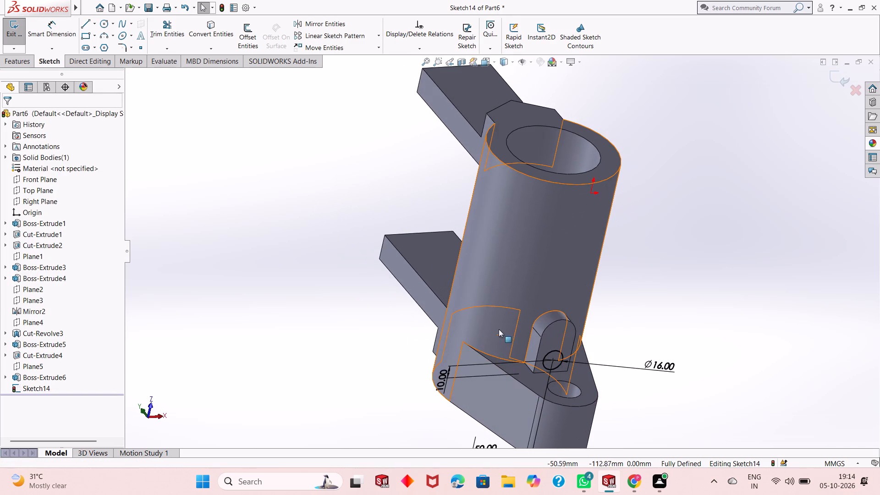
pyautogui.click(460, 61)
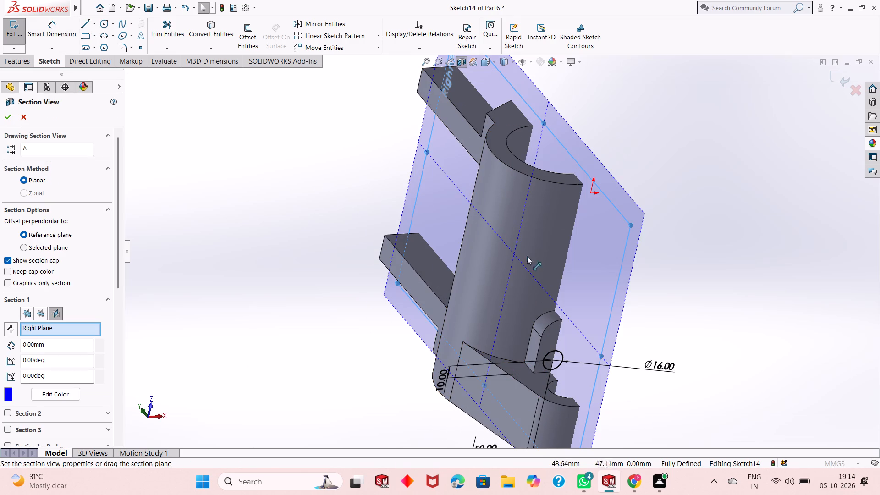
pyautogui.click(10, 121)
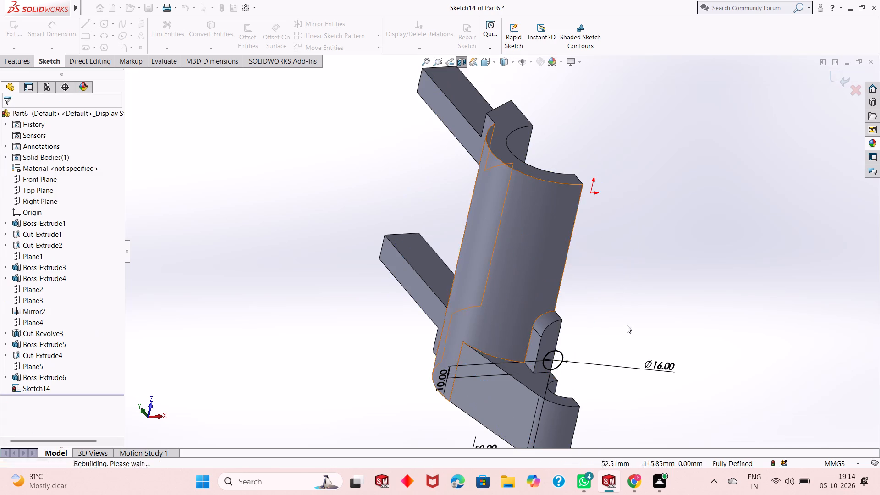
pyautogui.moveTo(608, 283); pyautogui.dragTo(504, 334, button='middle')
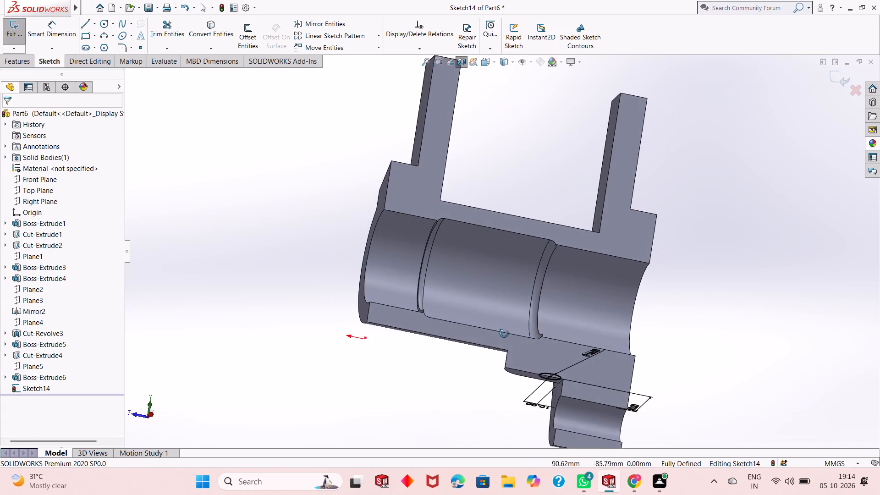
pyautogui.moveTo(504, 334); pyautogui.dragTo(510, 410, button='middle')
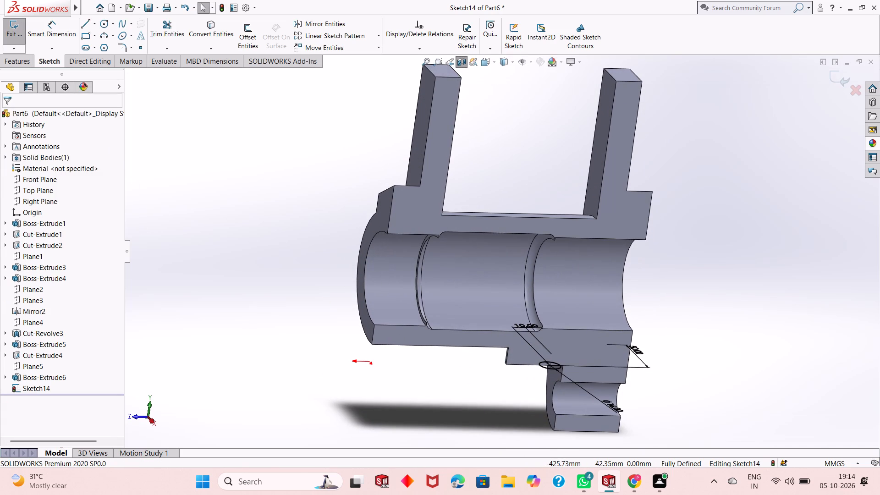
# Cut-extrude the 16 mm circle to a blind depth of 30 mm, through the boss and wall into the cylinder's bore.
pyautogui.click(17, 60)
pyautogui.click(160, 35)
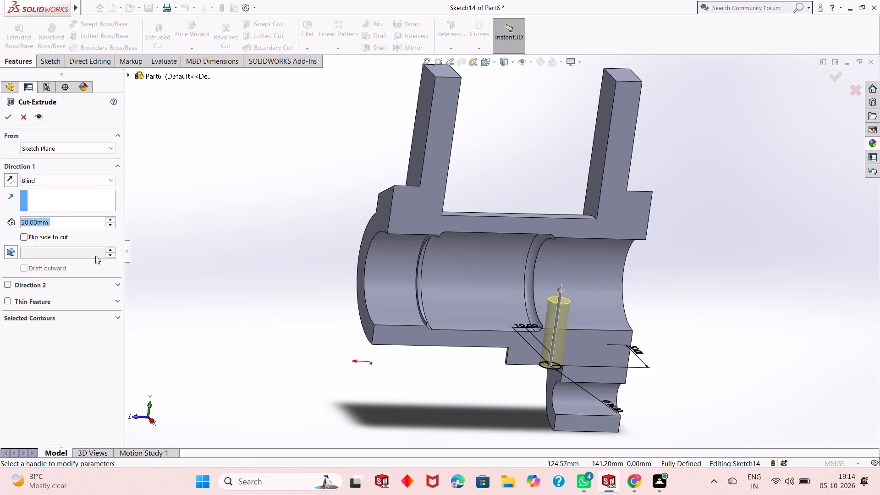
pyautogui.write('45')
pyautogui.press('Return')
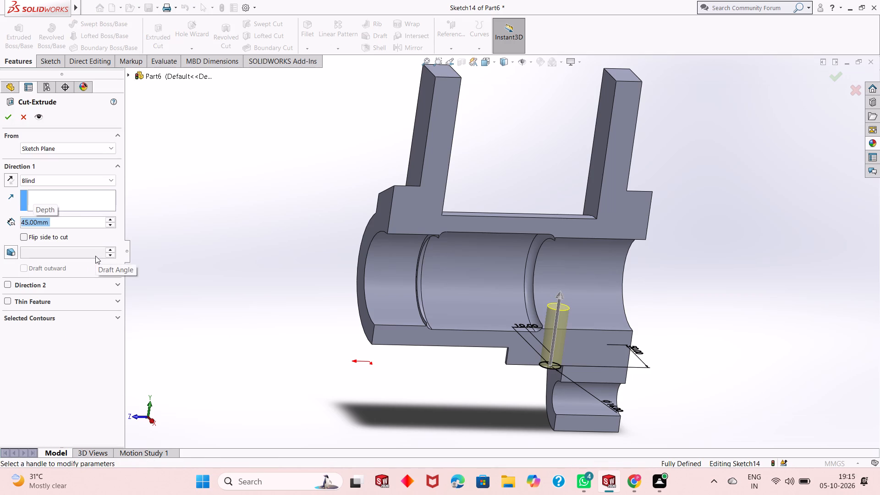
pyautogui.write('40')
pyautogui.press('Return')
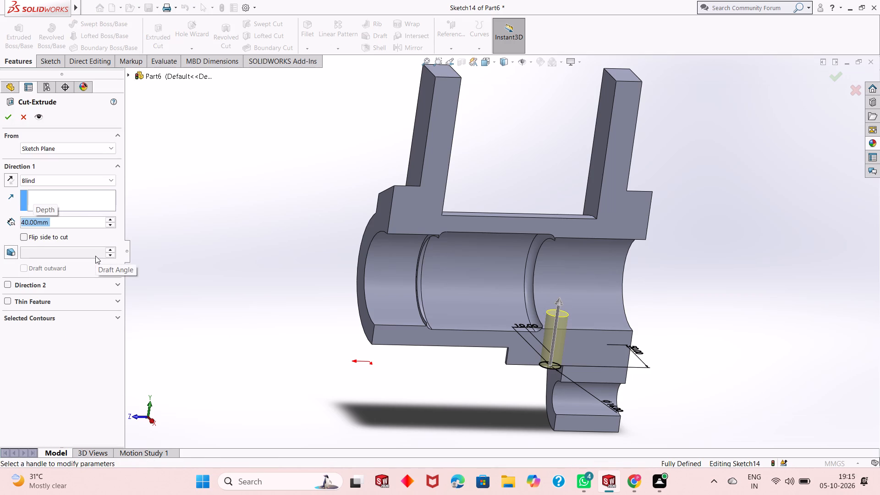
pyautogui.write('35')
pyautogui.press('Return')
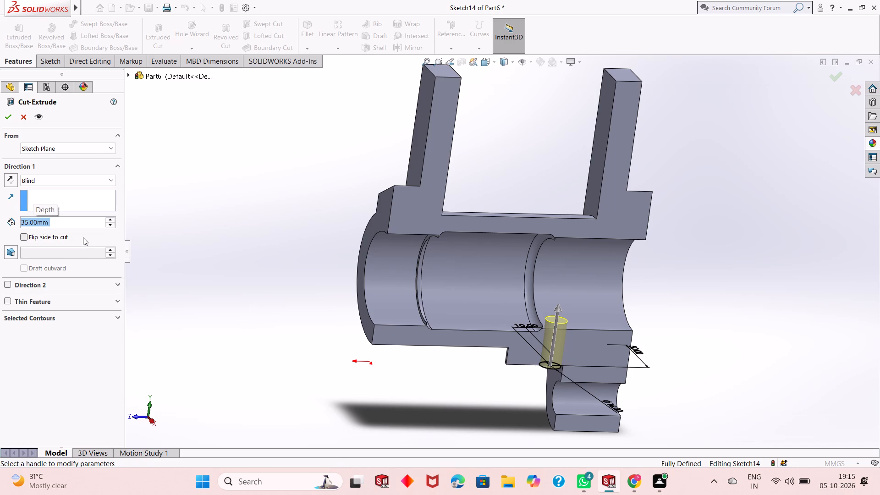
pyautogui.write('30')
pyautogui.press('Return')
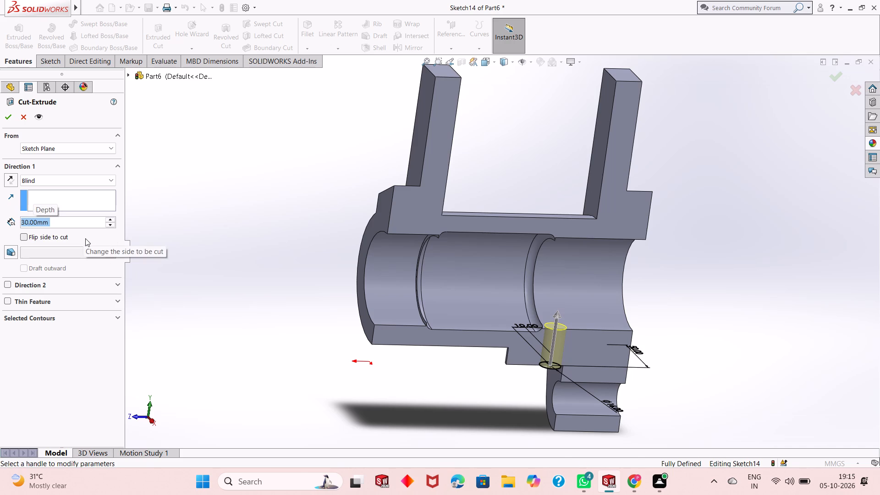
pyautogui.scroll(-3, 539, 338)
pyautogui.moveTo(542, 357); pyautogui.dragTo(560, 379, button='middle')
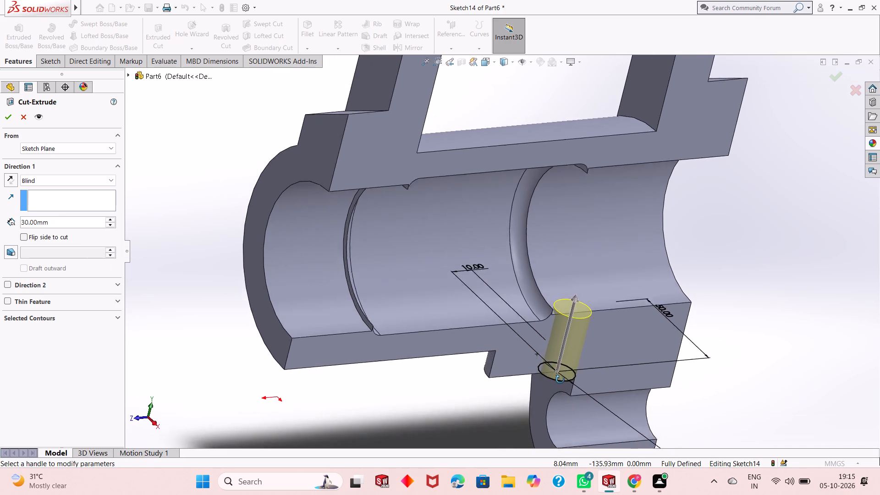
pyautogui.moveTo(560, 379); pyautogui.dragTo(578, 340, button='middle')
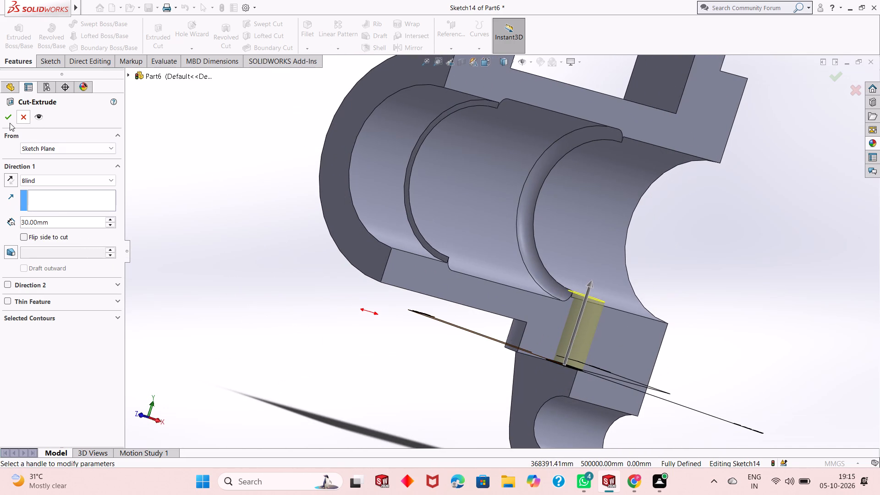
pyautogui.click(10, 123)
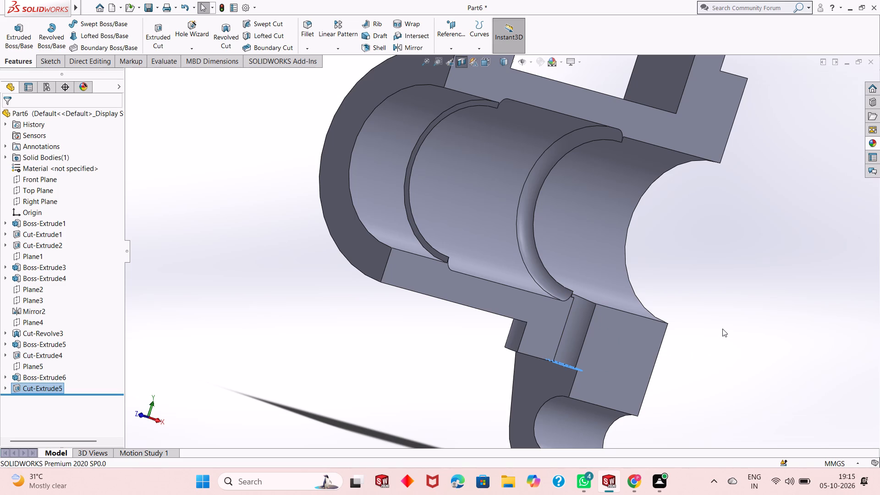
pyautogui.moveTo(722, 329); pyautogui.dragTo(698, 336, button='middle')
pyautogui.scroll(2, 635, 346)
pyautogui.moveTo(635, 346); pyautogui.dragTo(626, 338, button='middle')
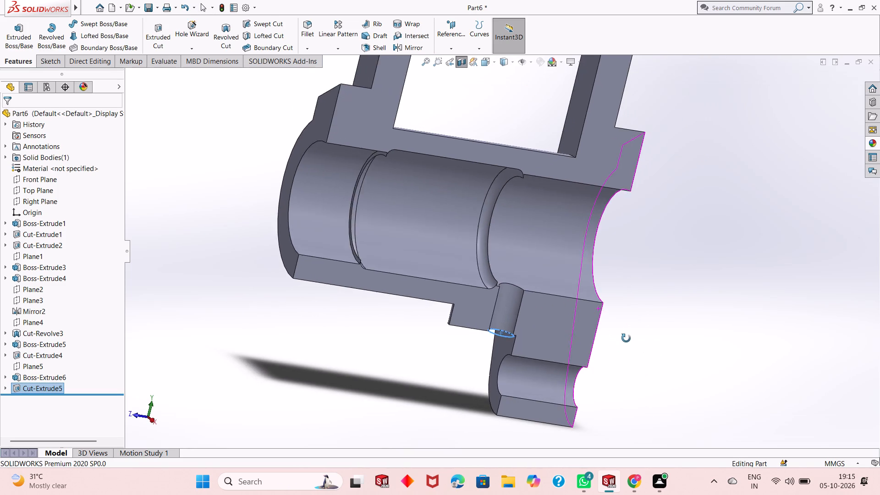
# Examine the sectioned housing around the new hole through the boss and its break into the bore.
pyautogui.moveTo(626, 338); pyautogui.dragTo(610, 341, button='middle')
pyautogui.press('Escape')
pyautogui.moveTo(573, 345); pyautogui.dragTo(573, 294, button='middle')
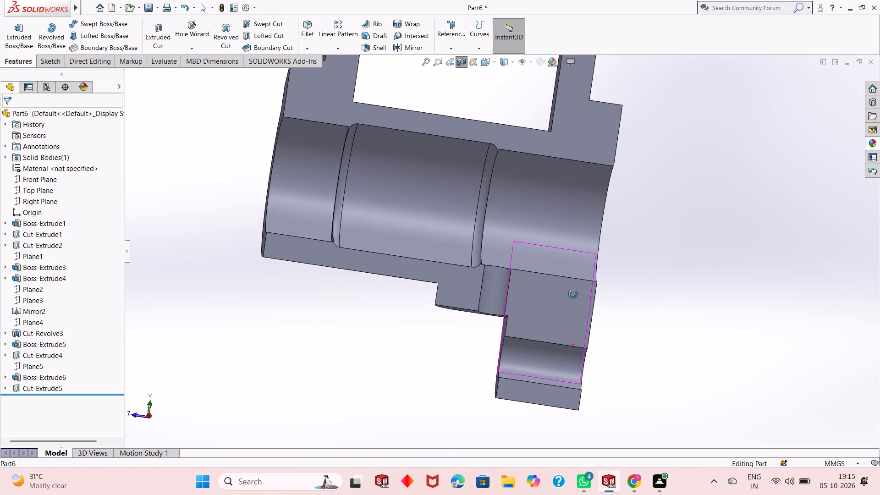
pyautogui.moveTo(573, 294); pyautogui.dragTo(601, 327, button='middle')
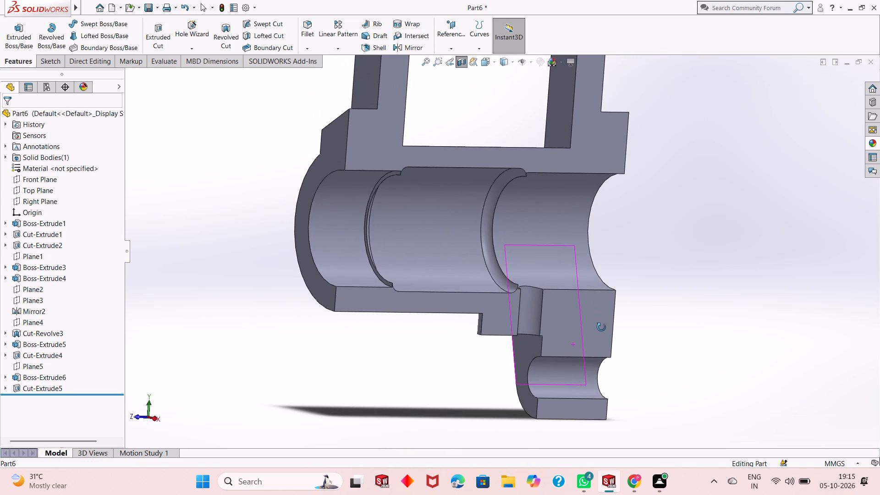
pyautogui.moveTo(601, 327); pyautogui.dragTo(583, 332, button='middle')
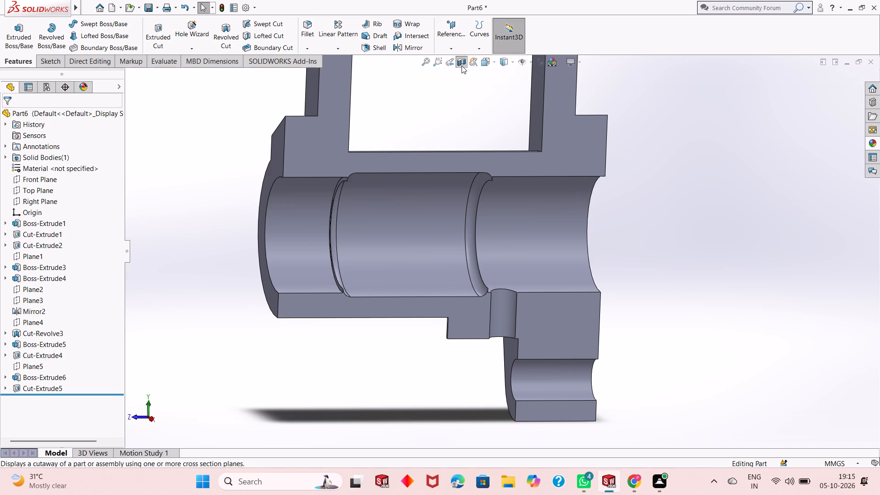
pyautogui.moveTo(578, 275); pyautogui.dragTo(572, 275, button='middle')
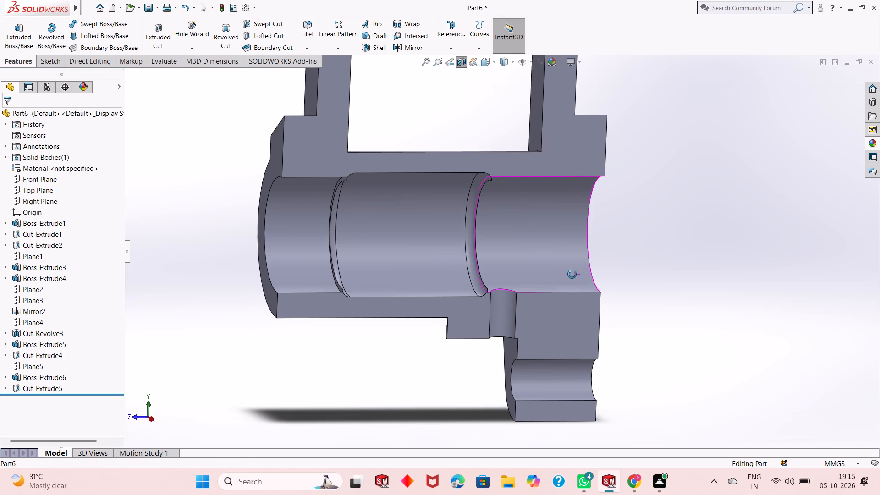
pyautogui.moveTo(572, 275); pyautogui.dragTo(551, 281, button='middle')
pyautogui.scroll(3, 551, 281)
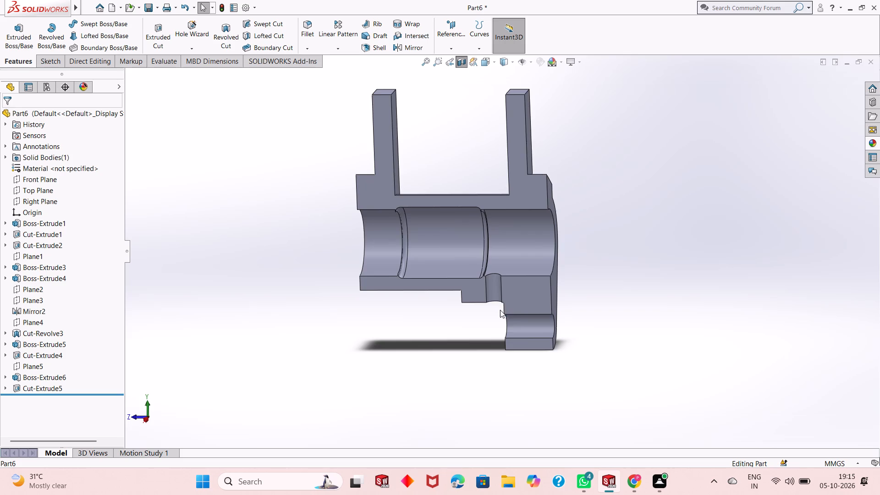
pyautogui.moveTo(511, 304); pyautogui.dragTo(527, 306, button='middle')
pyautogui.scroll(1, 528, 307)
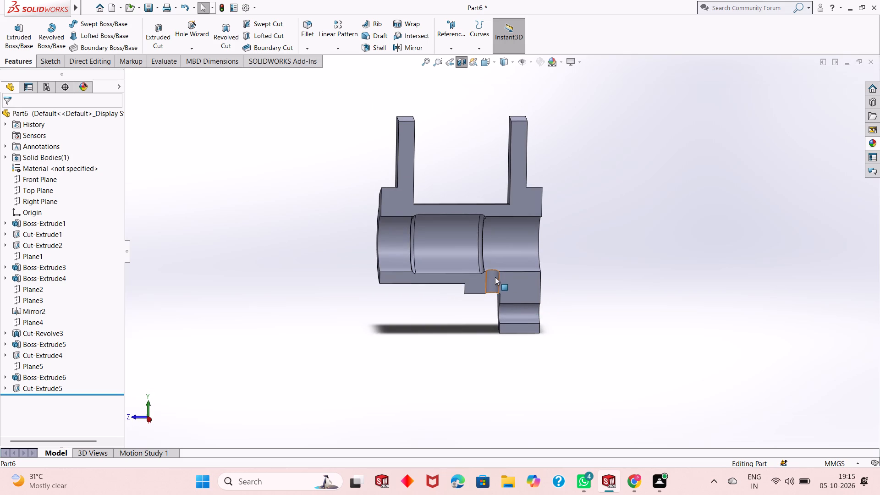
pyautogui.scroll(-3, 495, 277)
# Turn off the section view so the whole housing is displayed.
pyautogui.click(463, 64)
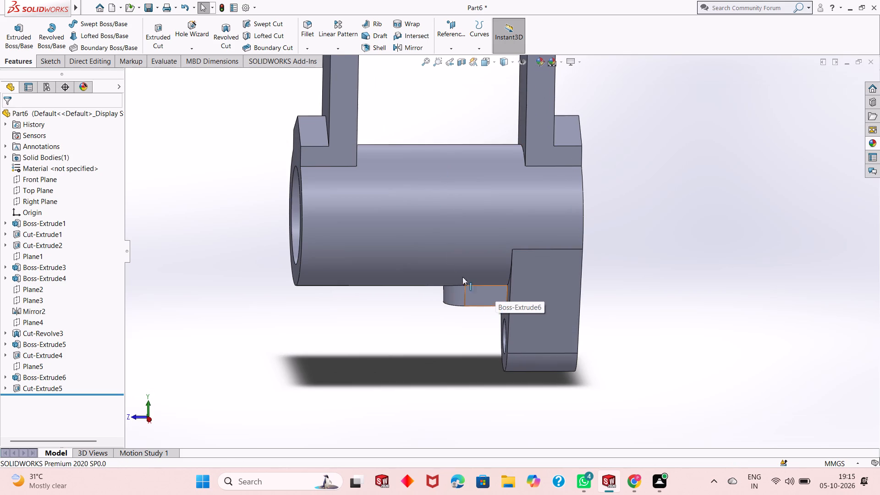
pyautogui.click(462, 63)
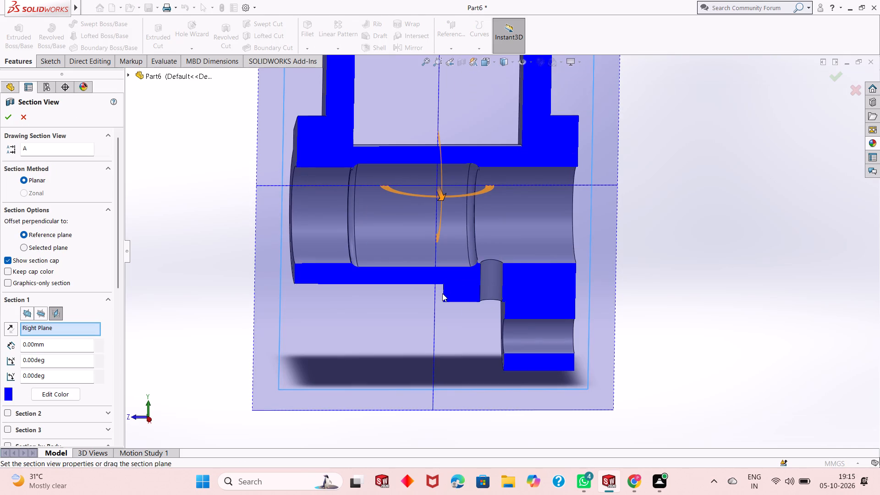
pyautogui.press('Escape')
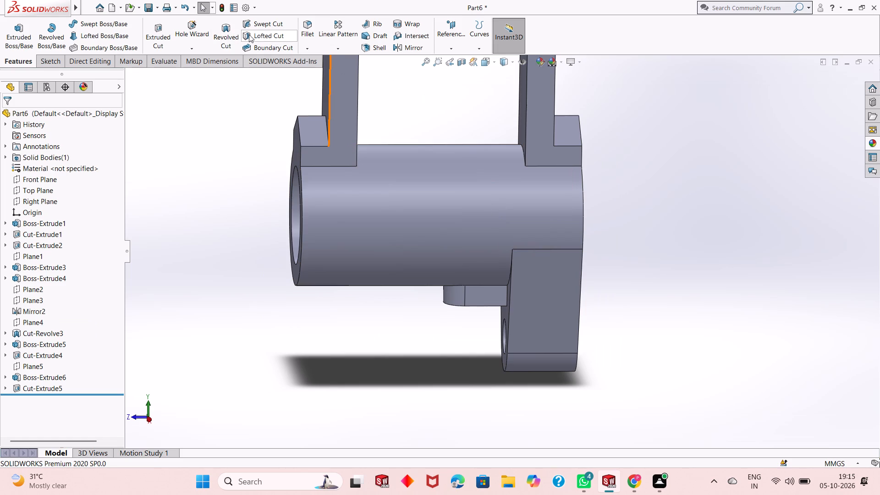
# Fillet the edge where the rounded boss meets the cylinder's outer surface with a 12 mm radius.
pyautogui.click(303, 33)
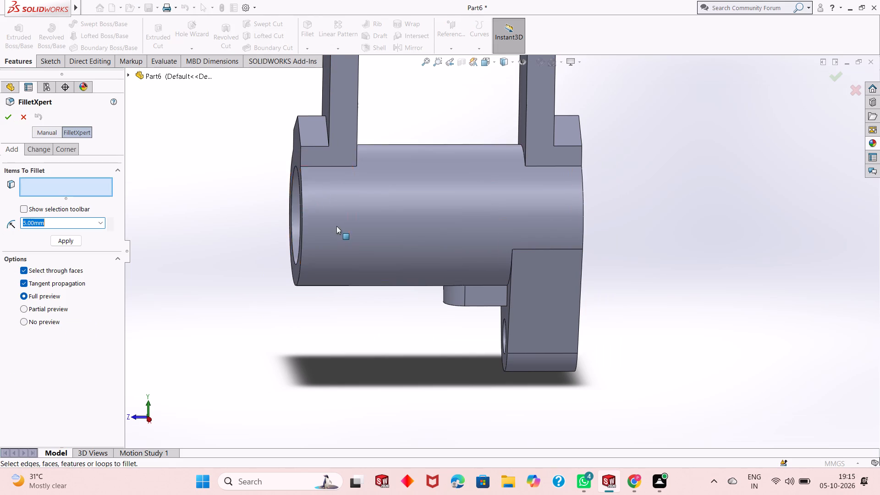
pyautogui.write('12')
pyautogui.press('Return')
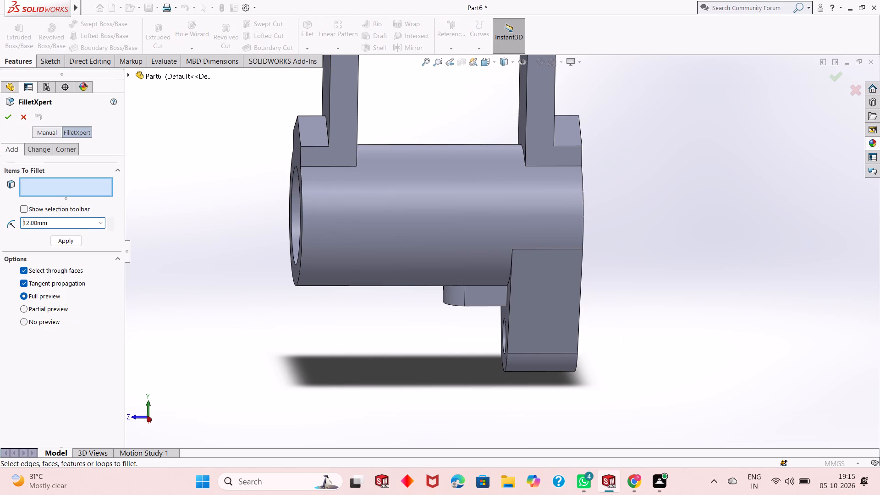
pyautogui.moveTo(444, 291); pyautogui.dragTo(444, 278, button='middle')
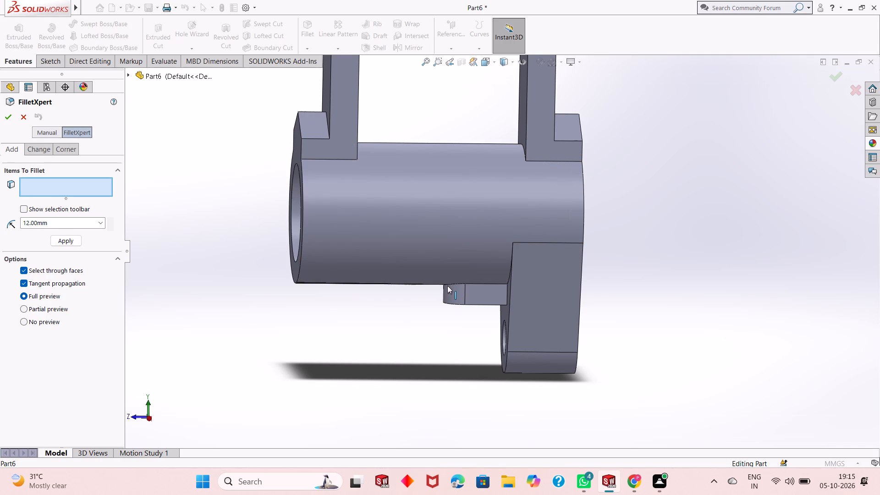
pyautogui.click(447, 286)
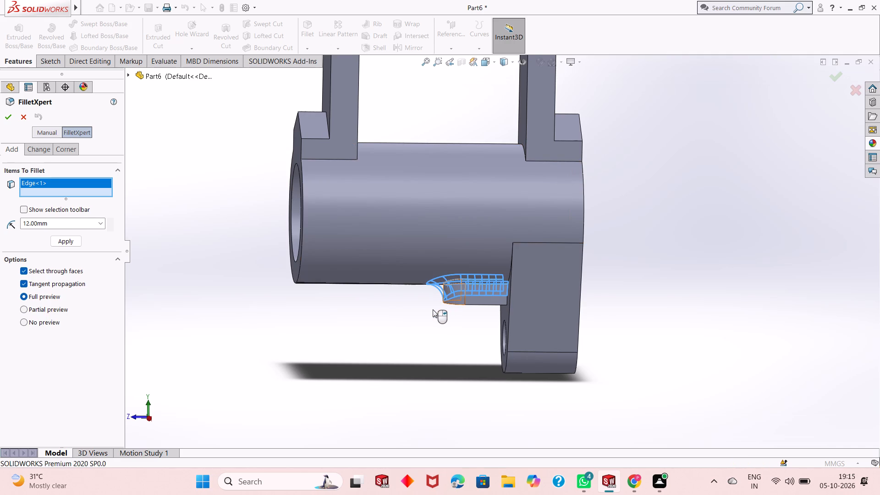
pyautogui.click(5, 115)
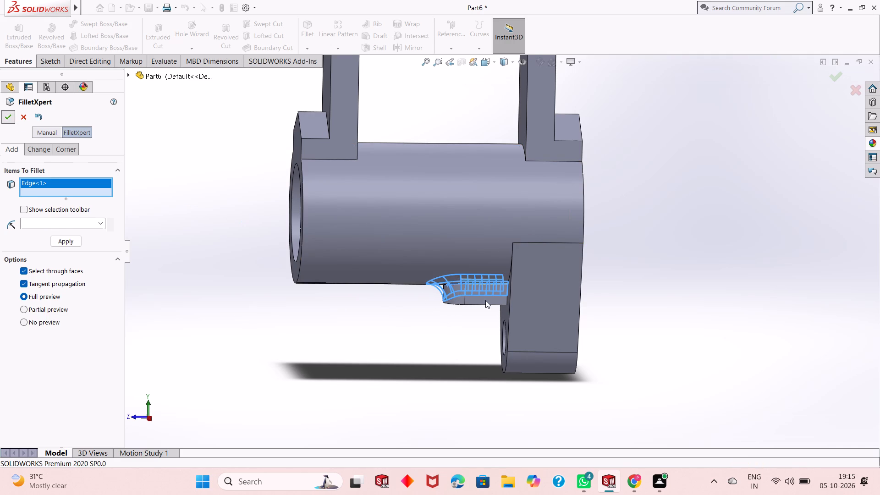
pyautogui.press('Escape')
# Preview a section through the Right Plane to check the fillet between the boss and the cylinder.
pyautogui.click(461, 62)
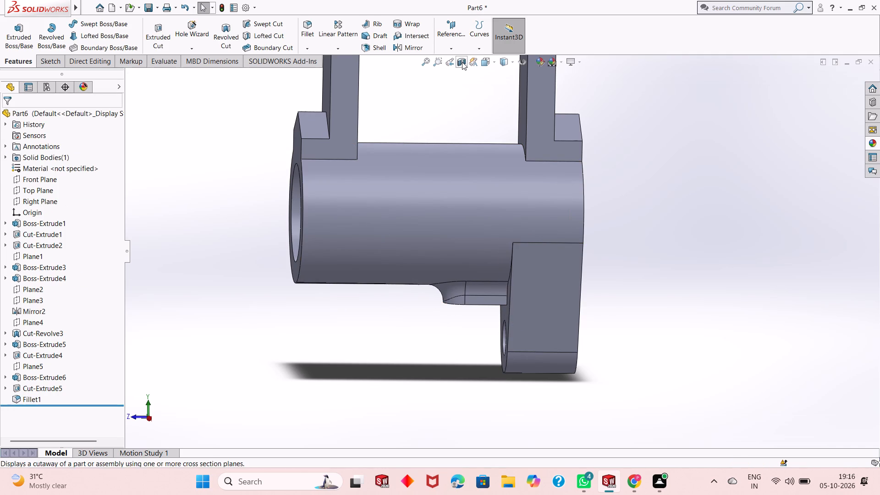
pyautogui.scroll(-4, 442, 284)
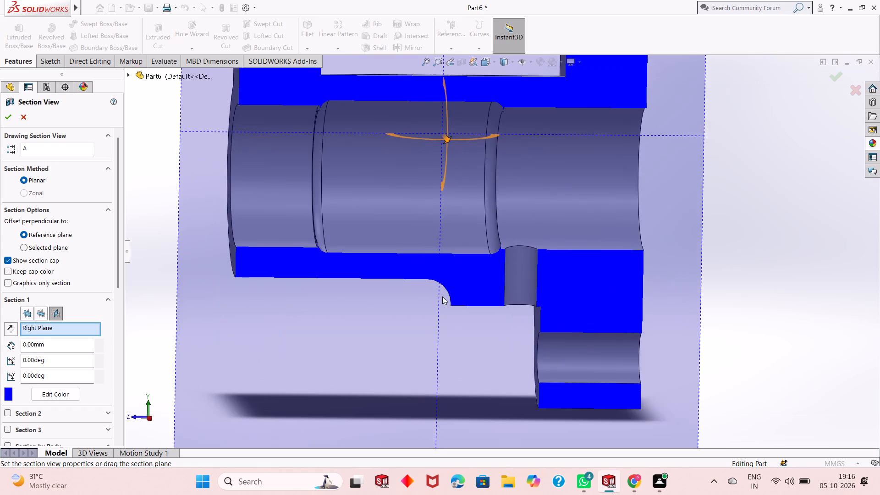
pyautogui.scroll(2, 483, 312)
pyautogui.press('Escape')
pyautogui.scroll(1, 495, 308)
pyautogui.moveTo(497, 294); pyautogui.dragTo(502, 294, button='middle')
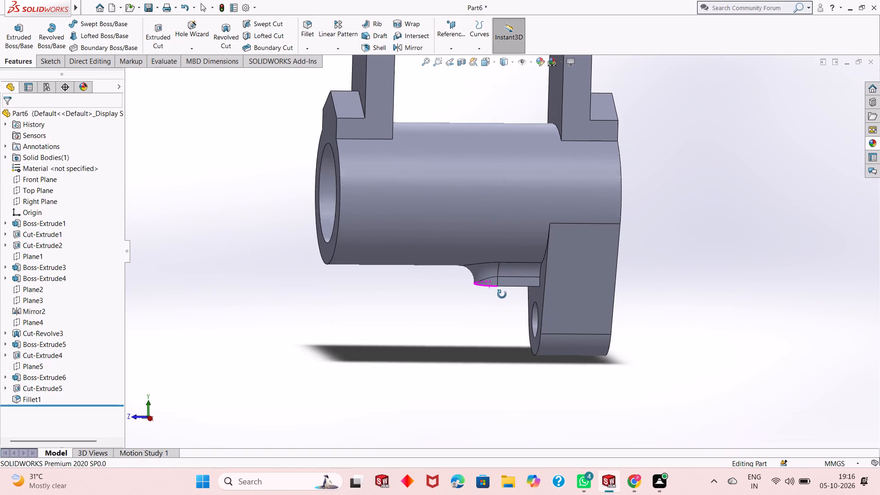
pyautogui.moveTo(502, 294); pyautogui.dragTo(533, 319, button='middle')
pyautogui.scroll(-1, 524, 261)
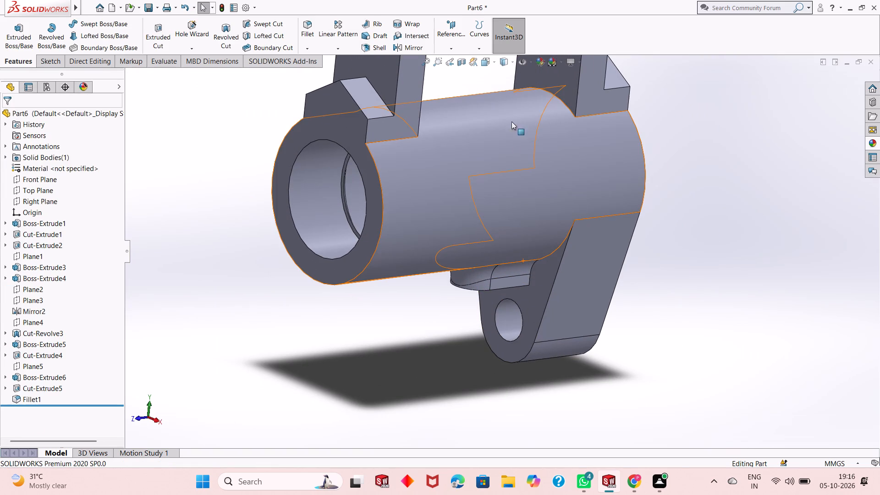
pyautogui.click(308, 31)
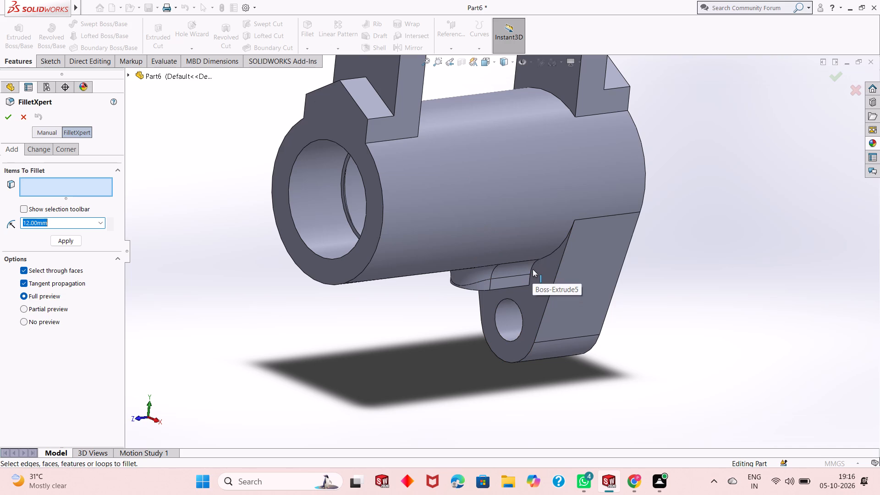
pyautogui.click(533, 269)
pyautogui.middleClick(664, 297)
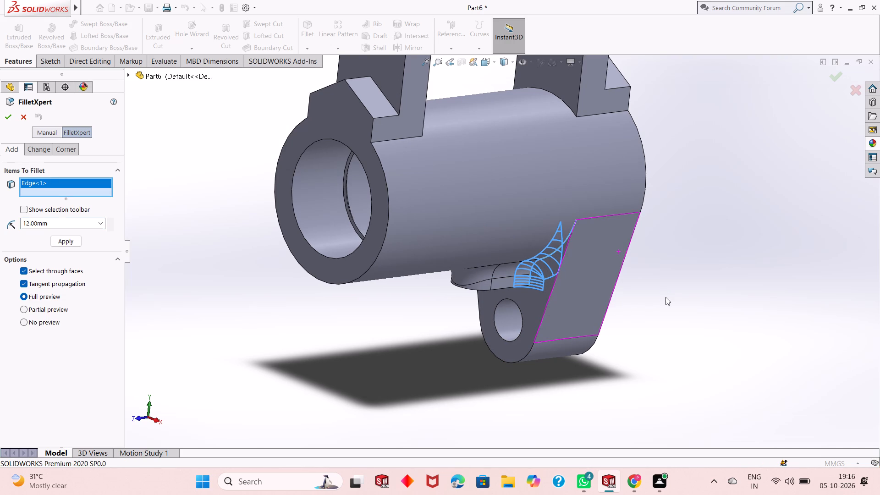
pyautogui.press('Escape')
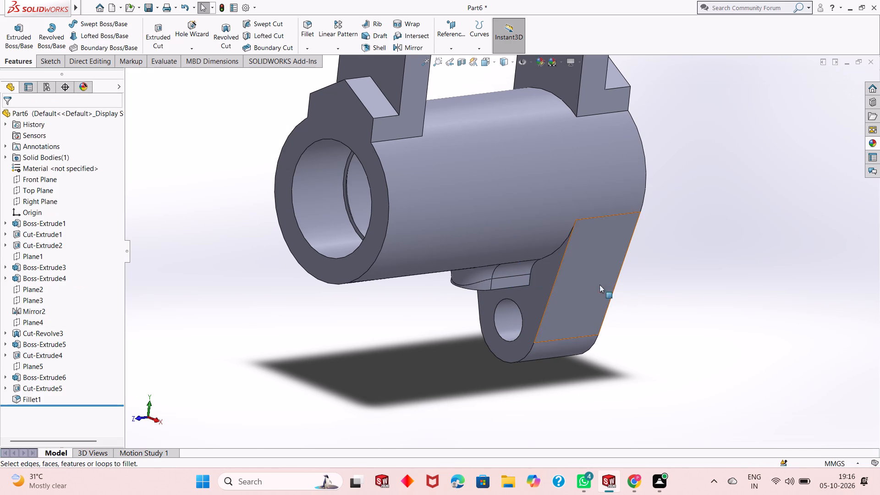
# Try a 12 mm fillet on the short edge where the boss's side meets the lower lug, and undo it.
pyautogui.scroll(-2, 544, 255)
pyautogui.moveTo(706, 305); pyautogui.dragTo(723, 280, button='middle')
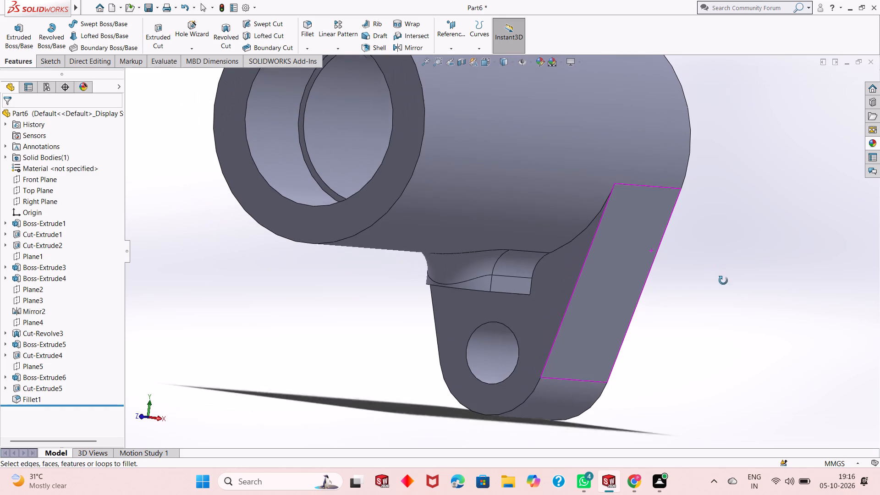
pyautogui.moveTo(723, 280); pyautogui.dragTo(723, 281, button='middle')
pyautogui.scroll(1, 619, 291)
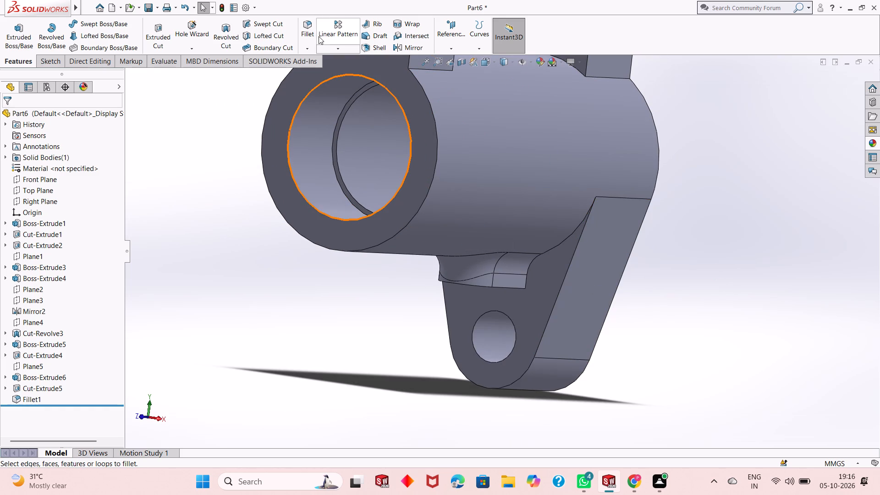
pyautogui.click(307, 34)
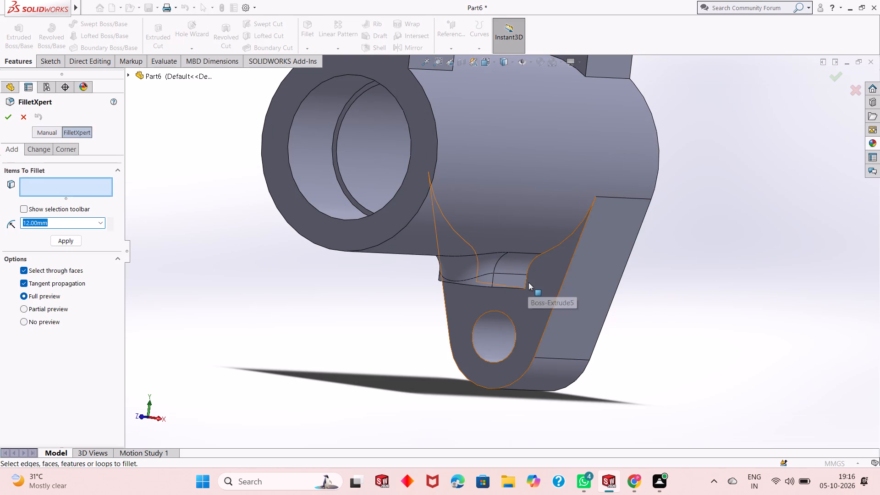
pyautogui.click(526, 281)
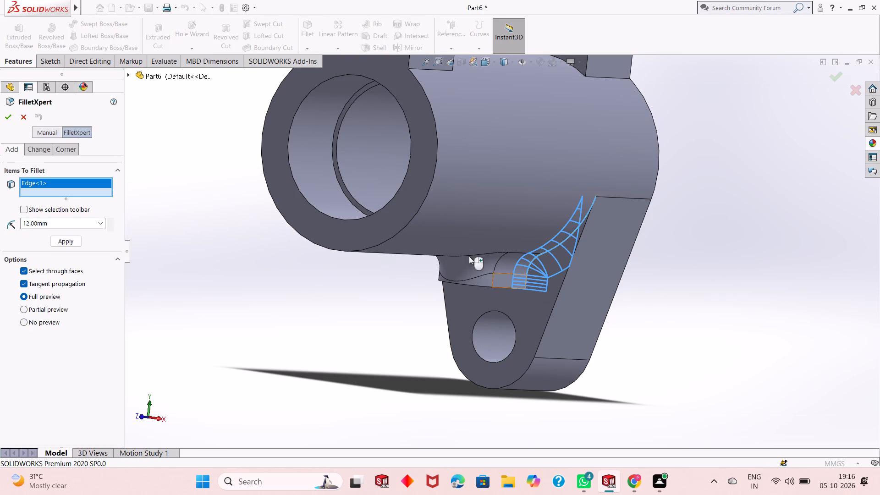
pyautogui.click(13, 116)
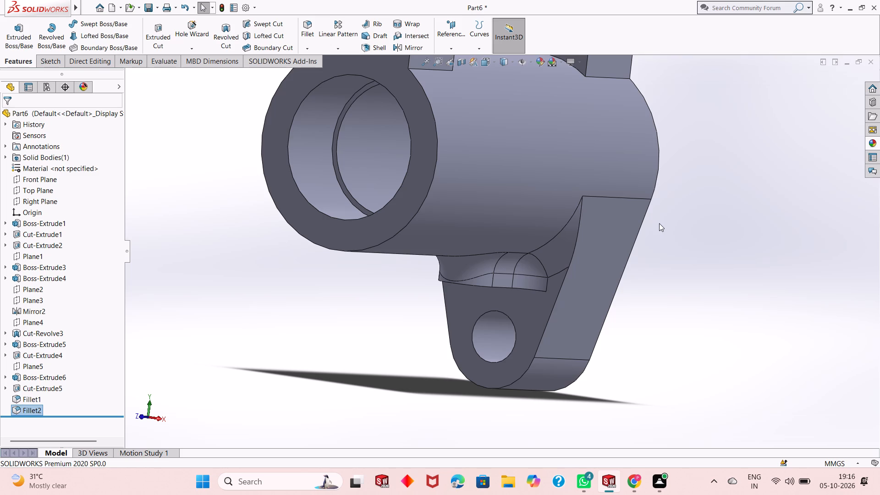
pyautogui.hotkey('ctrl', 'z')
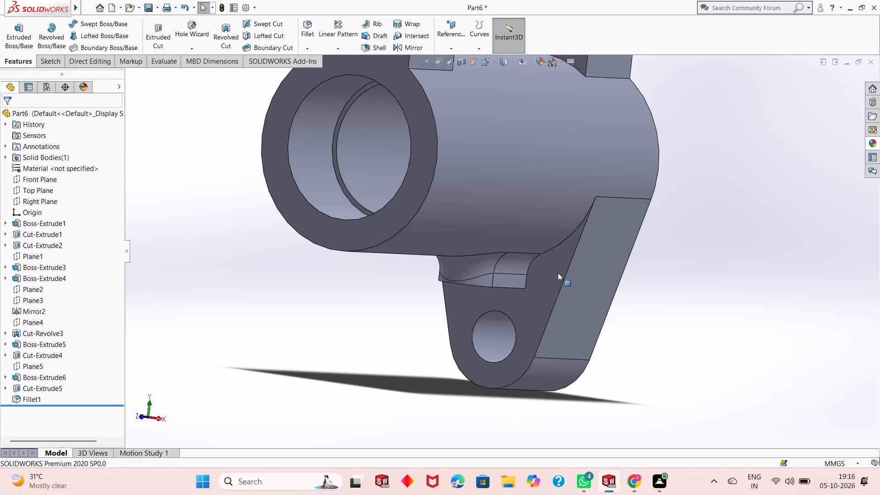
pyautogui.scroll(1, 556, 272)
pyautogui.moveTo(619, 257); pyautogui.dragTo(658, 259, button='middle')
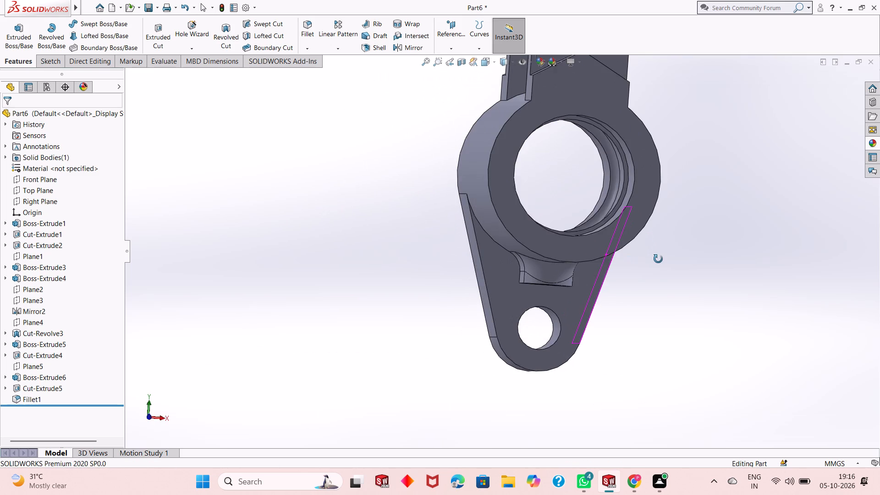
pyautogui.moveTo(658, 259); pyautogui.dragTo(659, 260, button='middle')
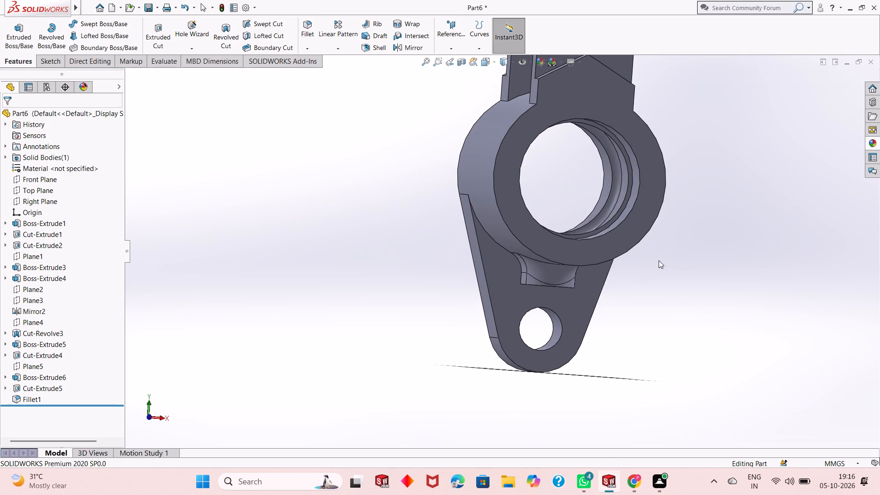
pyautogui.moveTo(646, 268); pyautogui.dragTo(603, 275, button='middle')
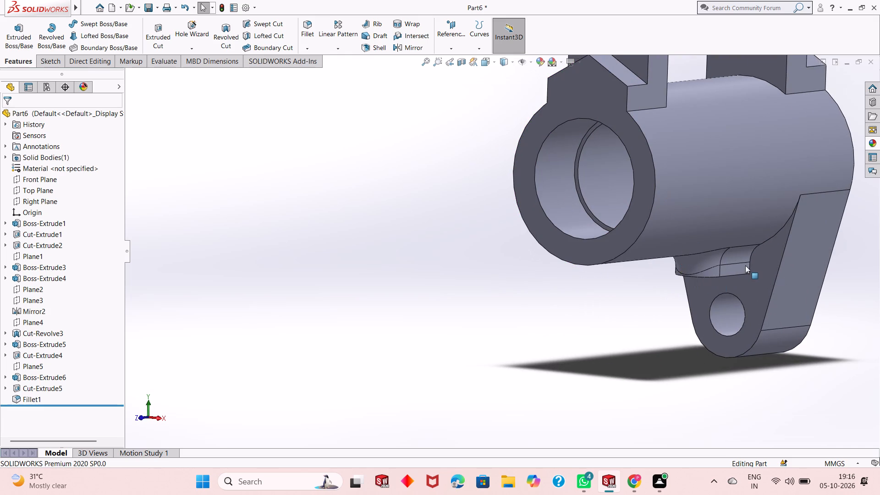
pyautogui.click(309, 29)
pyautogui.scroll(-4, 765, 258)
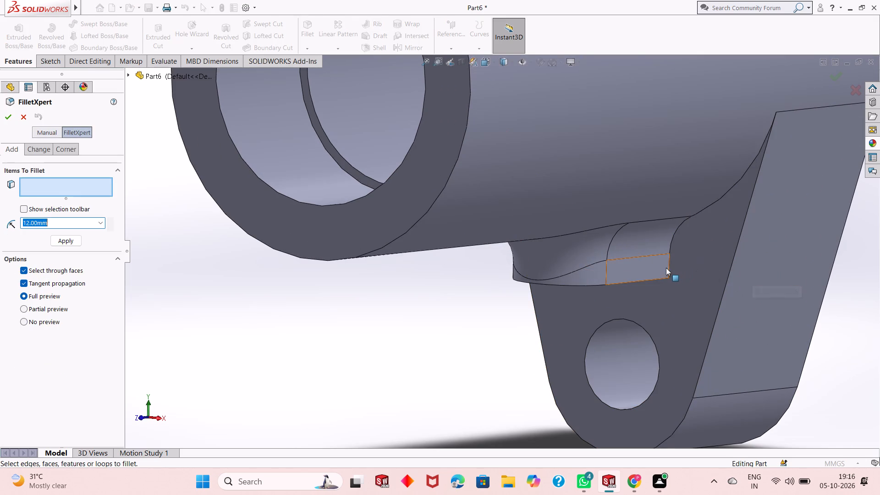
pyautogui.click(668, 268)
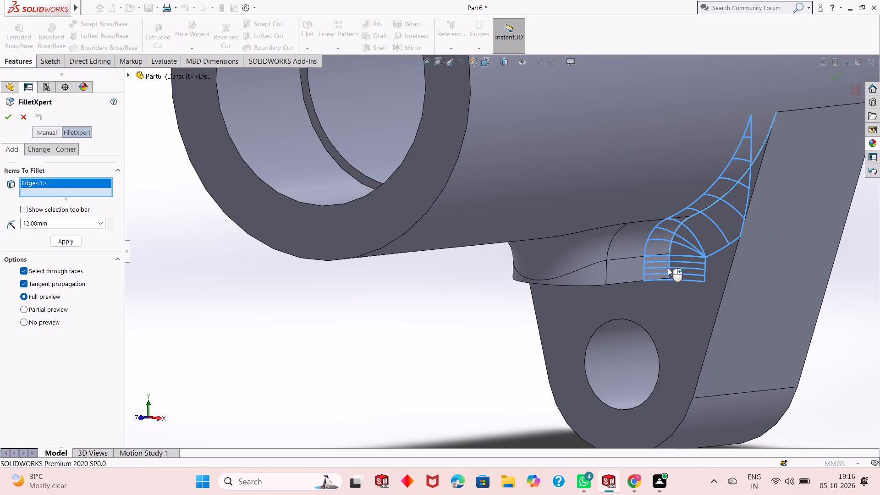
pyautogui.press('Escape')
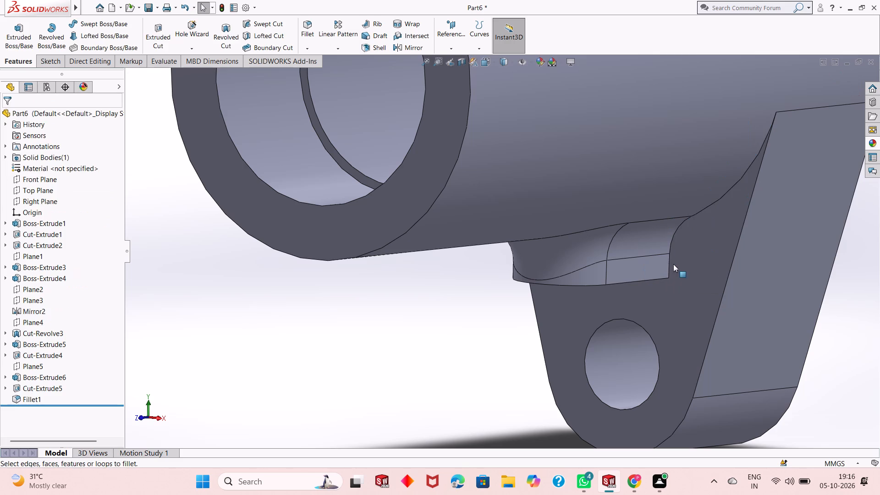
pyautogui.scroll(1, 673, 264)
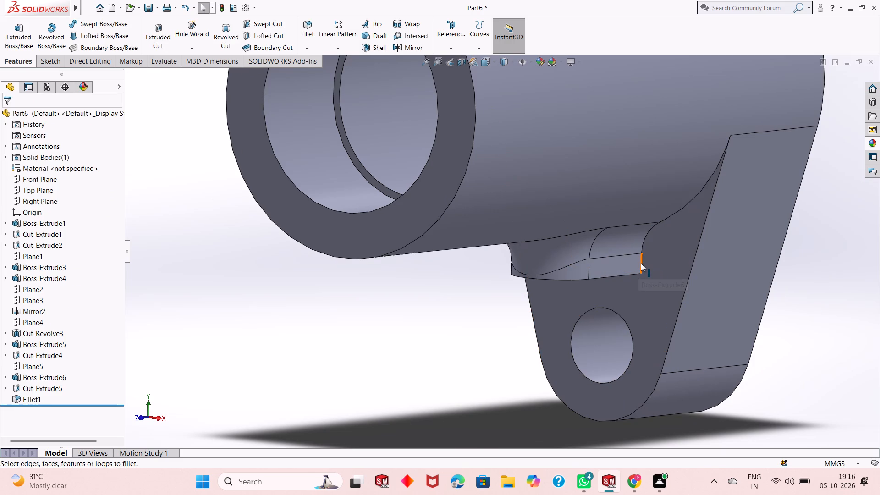
# Undo the 12 mm fillet on the edge between the rounded boss and the cylinder.
pyautogui.hotkey('ctrl', 'z')
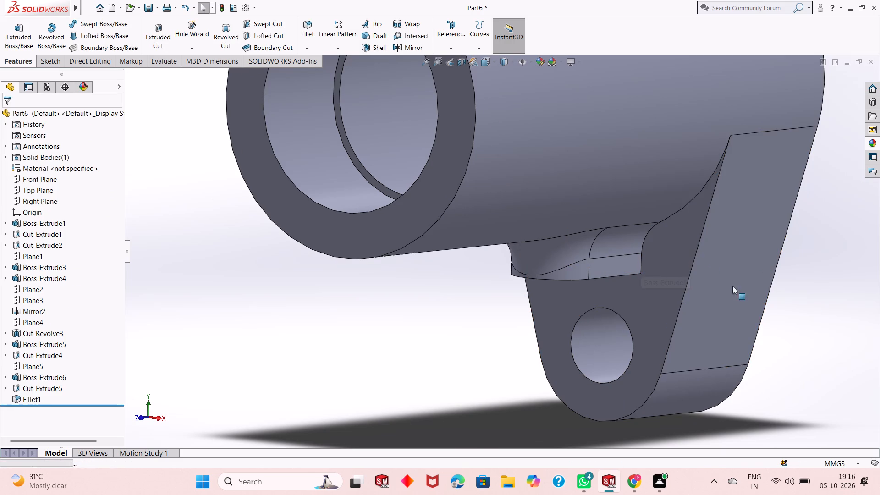
# Fillet the two short edges where the boss's sides meet the lower lug with a 12 mm radius.
pyautogui.moveTo(545, 275); pyautogui.dragTo(576, 268, button='middle')
pyautogui.scroll(-1, 444, 264)
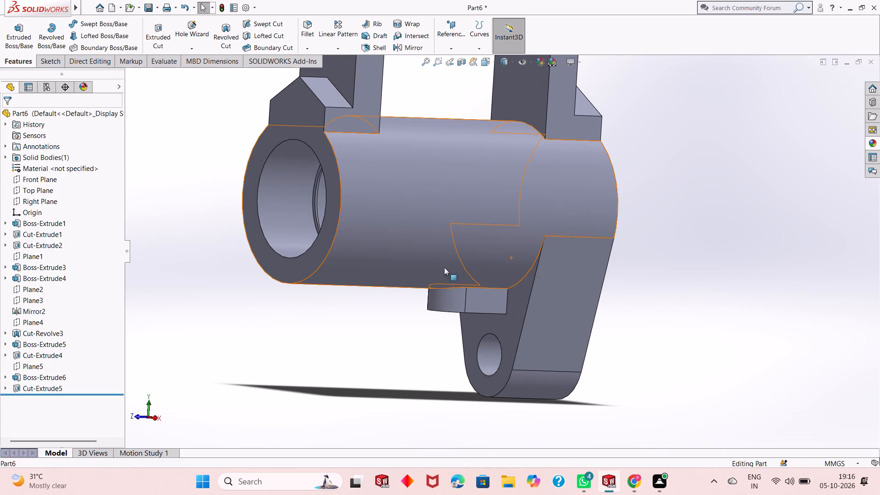
pyautogui.click(299, 29)
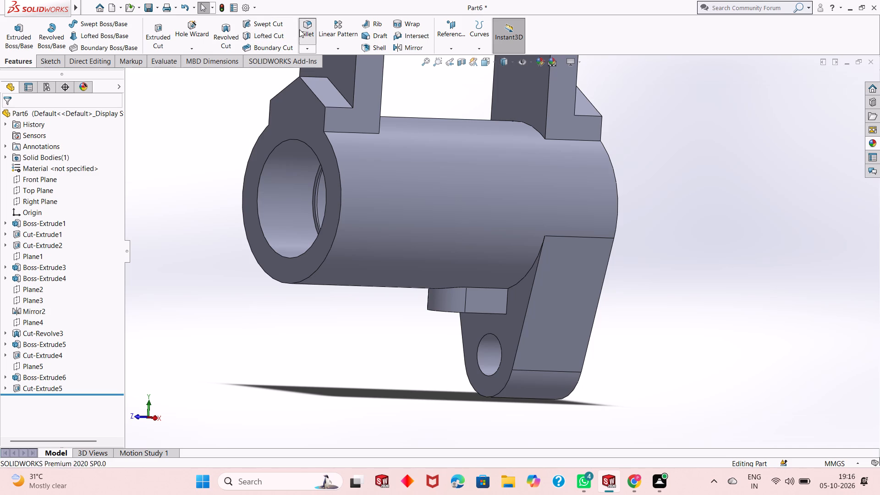
pyautogui.click(507, 304)
pyautogui.moveTo(580, 314); pyautogui.dragTo(601, 337, button='middle')
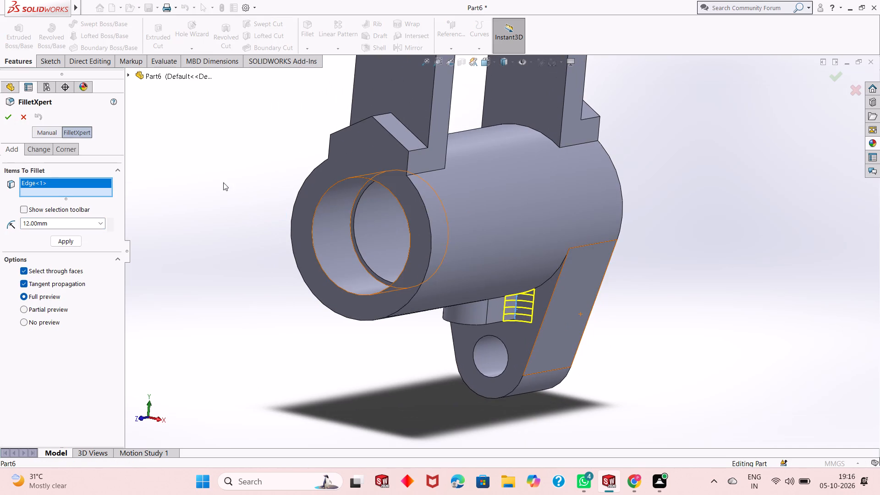
pyautogui.moveTo(342, 316); pyautogui.dragTo(419, 299, button='middle')
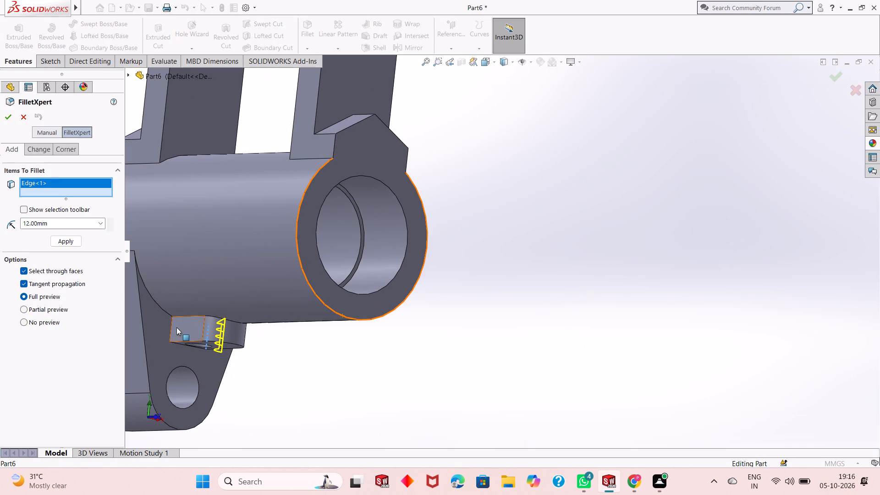
pyautogui.click(170, 330)
pyautogui.click(11, 121)
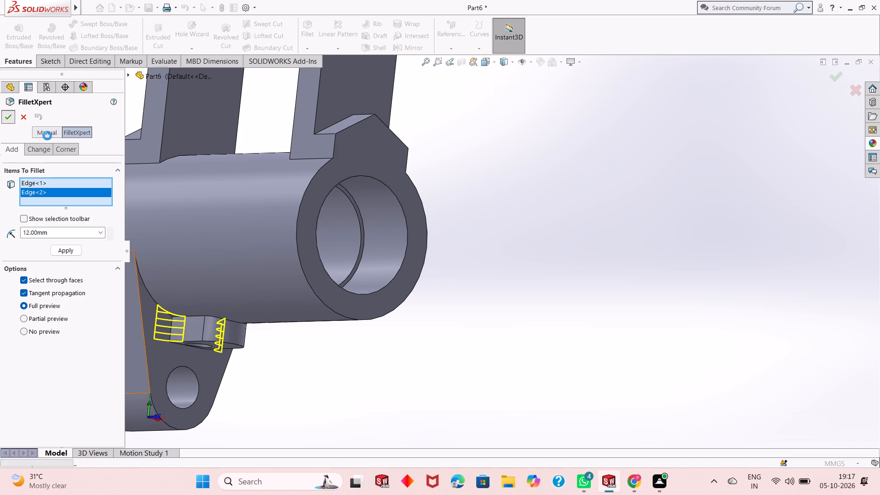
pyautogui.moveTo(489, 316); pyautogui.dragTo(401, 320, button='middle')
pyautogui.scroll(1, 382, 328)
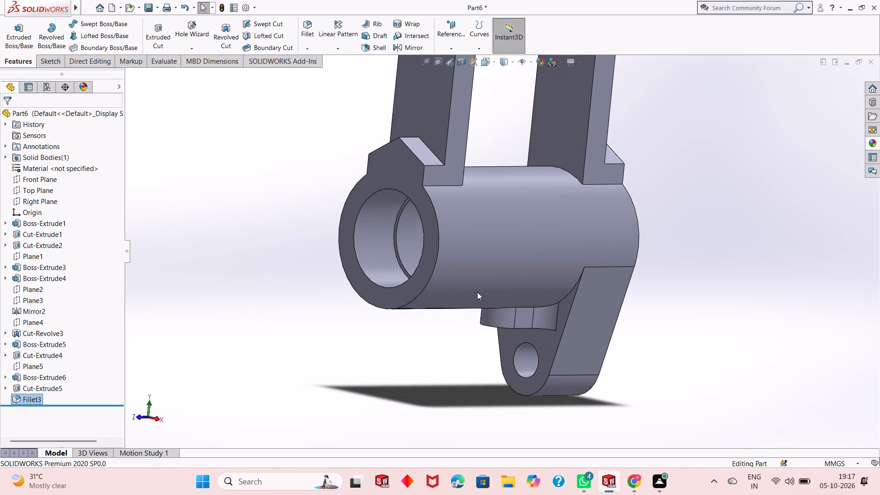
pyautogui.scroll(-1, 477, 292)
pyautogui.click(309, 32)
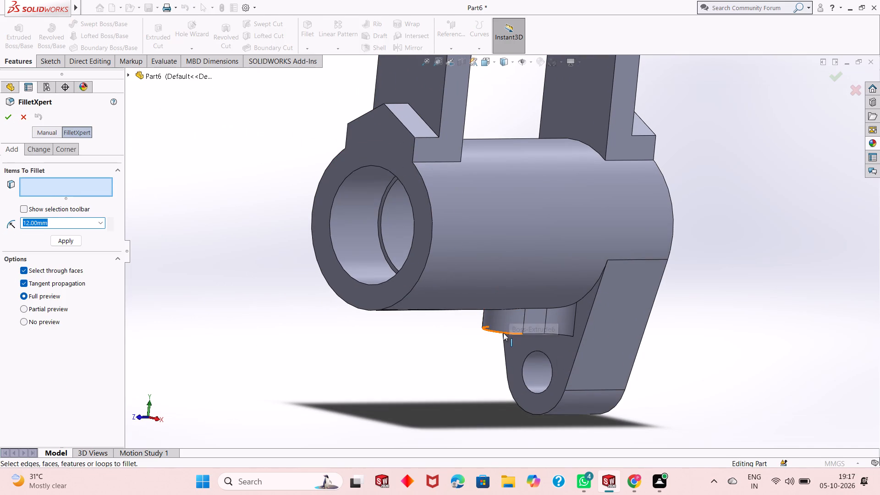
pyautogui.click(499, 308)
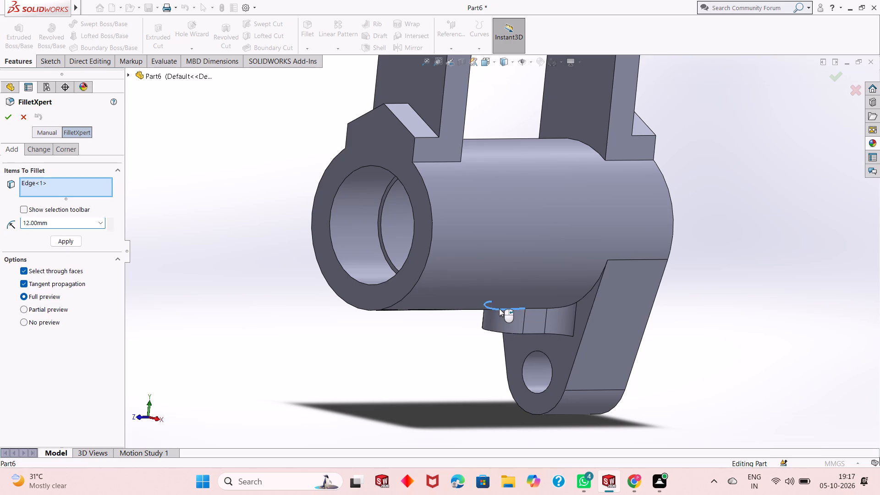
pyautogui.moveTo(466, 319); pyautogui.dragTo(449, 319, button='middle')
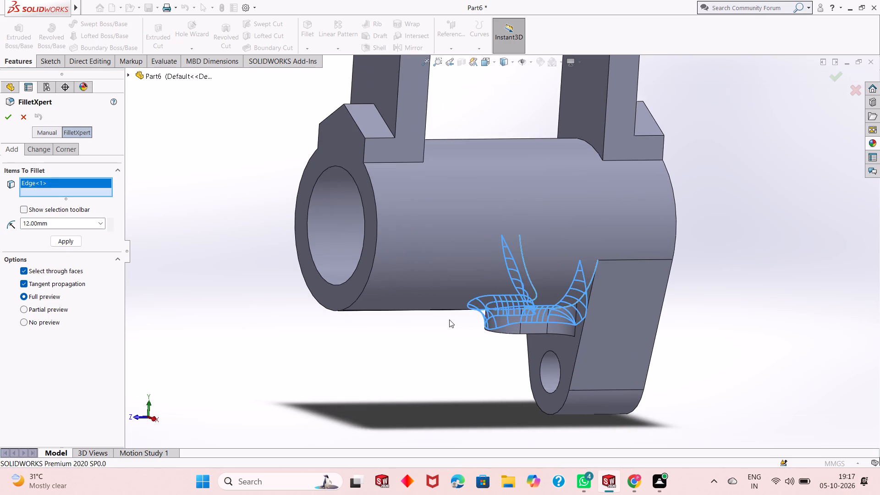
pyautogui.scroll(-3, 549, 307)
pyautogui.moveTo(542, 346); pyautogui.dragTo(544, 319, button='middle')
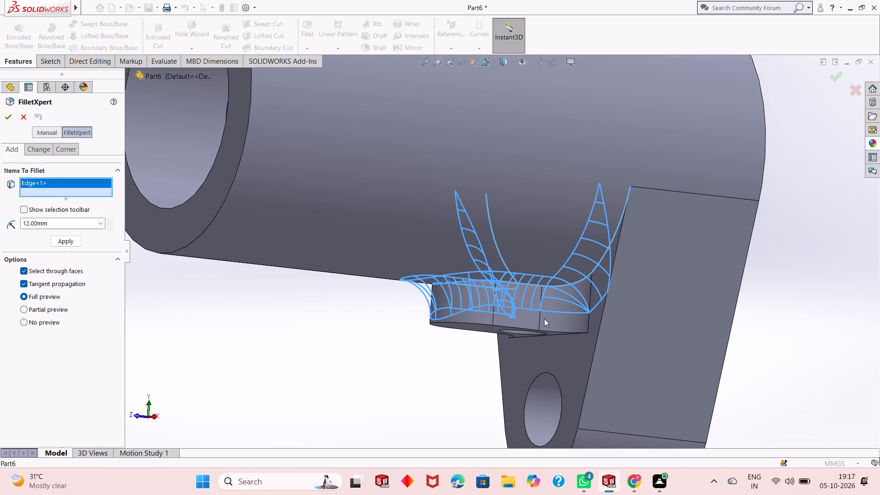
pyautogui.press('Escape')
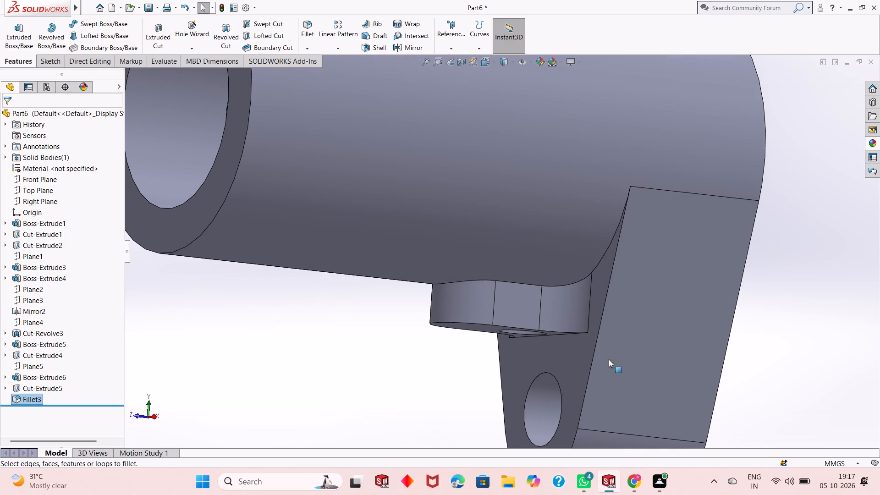
# Section the housing through the Right Plane and examine the cross-section of the boss, its hole and the lug.
pyautogui.moveTo(492, 338); pyautogui.dragTo(481, 344, button='middle')
pyautogui.scroll(2, 467, 344)
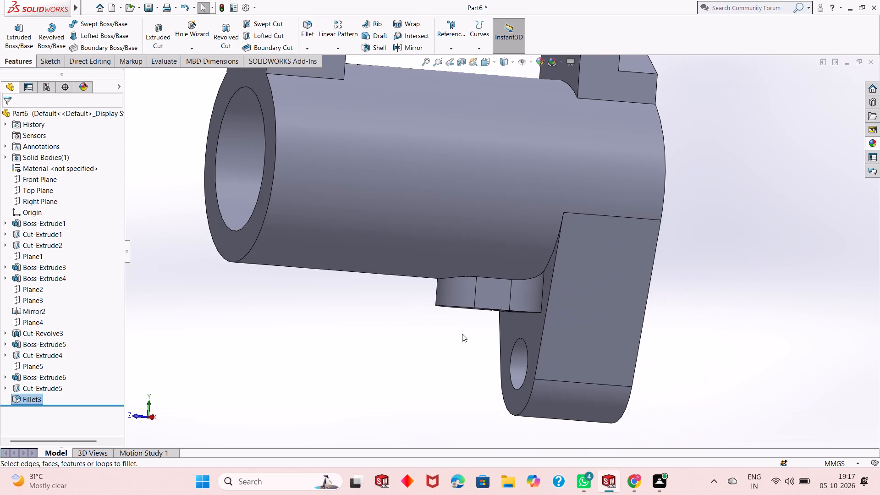
pyautogui.moveTo(452, 320); pyautogui.dragTo(451, 329, button='middle')
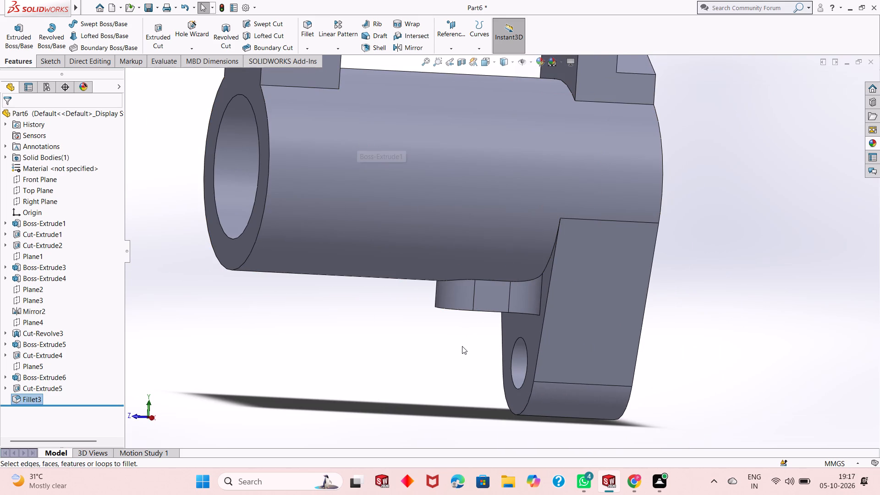
pyautogui.click(463, 62)
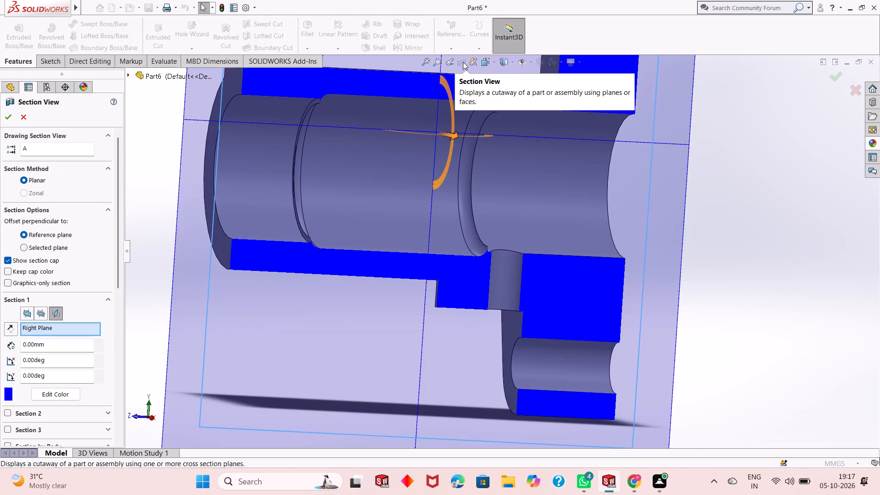
pyautogui.moveTo(564, 262); pyautogui.dragTo(528, 269, button='middle')
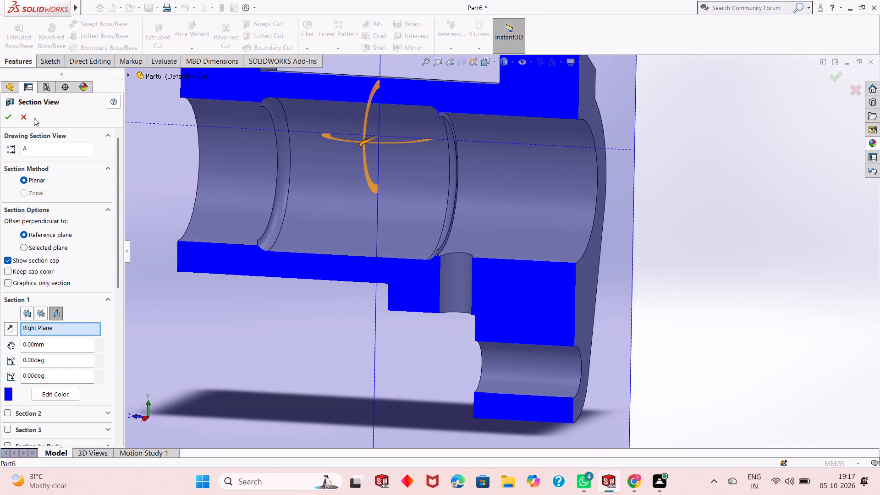
pyautogui.click(6, 122)
pyautogui.scroll(1, 432, 314)
pyautogui.moveTo(434, 311); pyautogui.dragTo(460, 275, button='middle')
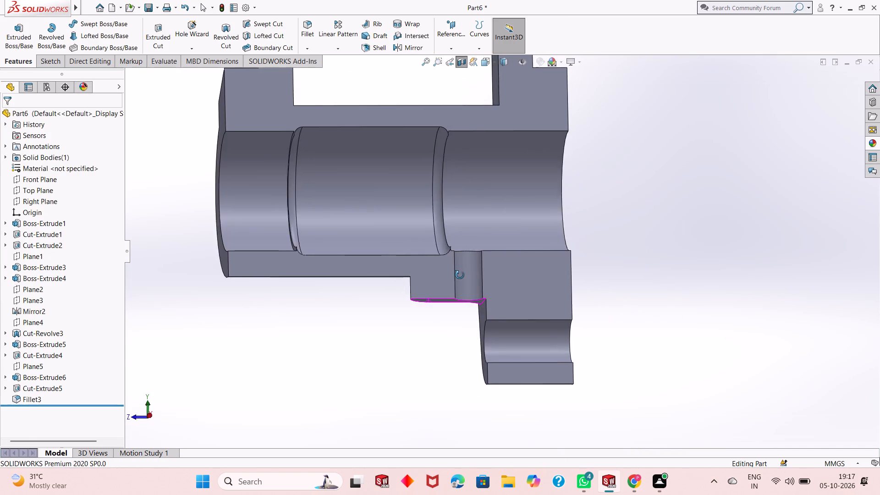
pyautogui.moveTo(460, 275); pyautogui.dragTo(462, 312, button='middle')
pyautogui.scroll(-2, 462, 312)
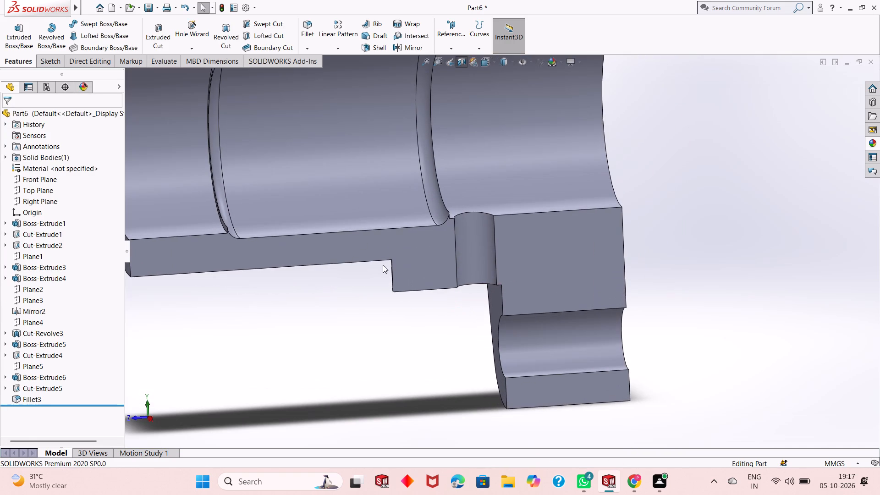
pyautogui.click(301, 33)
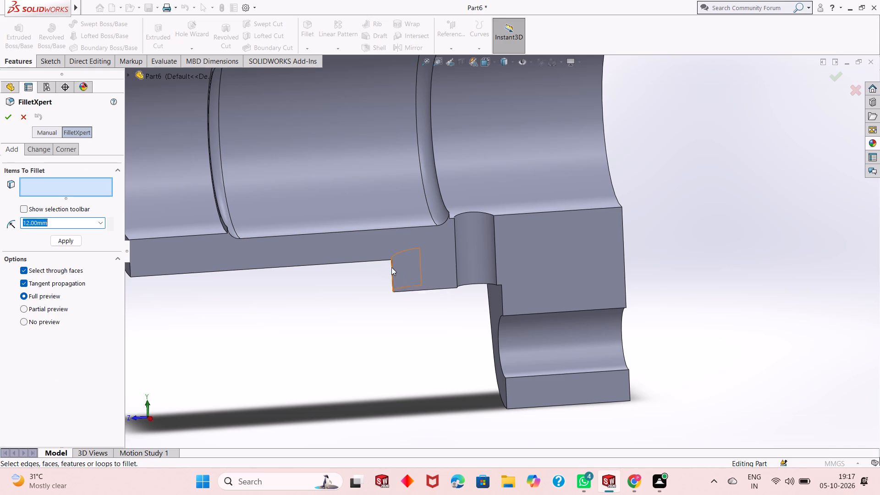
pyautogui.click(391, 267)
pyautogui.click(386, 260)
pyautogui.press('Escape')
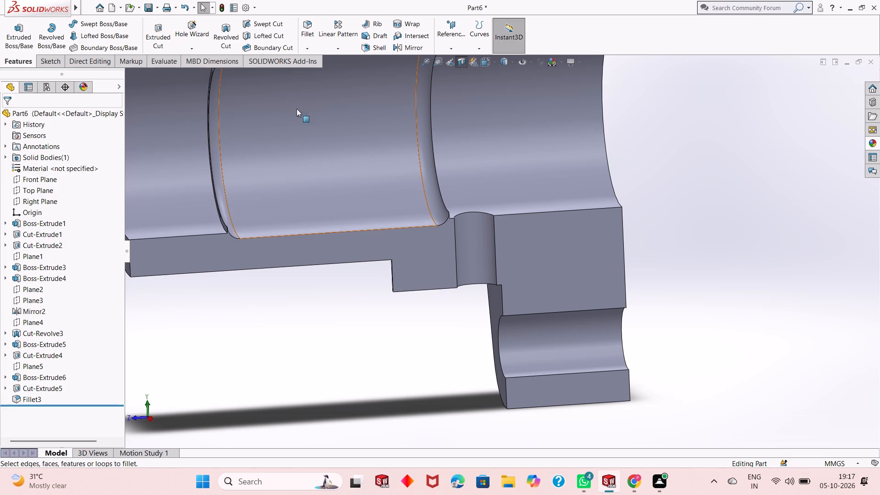
# Turn off the section view to display the whole housing.
pyautogui.click(463, 62)
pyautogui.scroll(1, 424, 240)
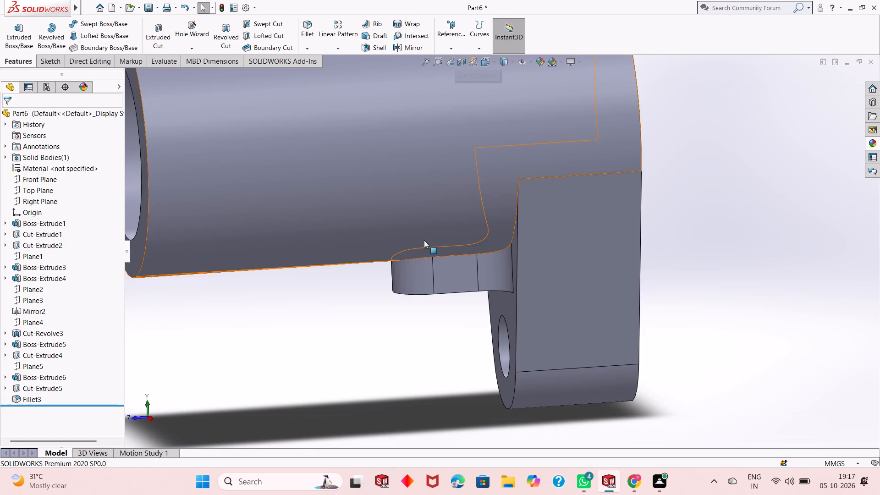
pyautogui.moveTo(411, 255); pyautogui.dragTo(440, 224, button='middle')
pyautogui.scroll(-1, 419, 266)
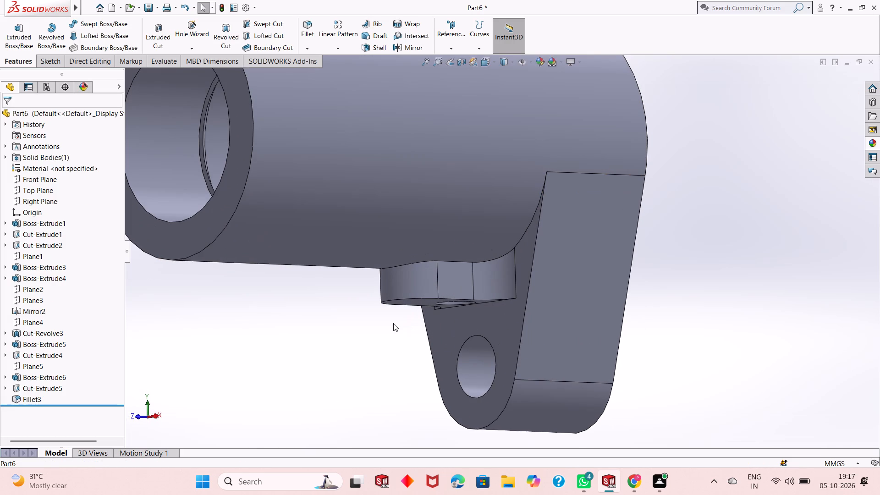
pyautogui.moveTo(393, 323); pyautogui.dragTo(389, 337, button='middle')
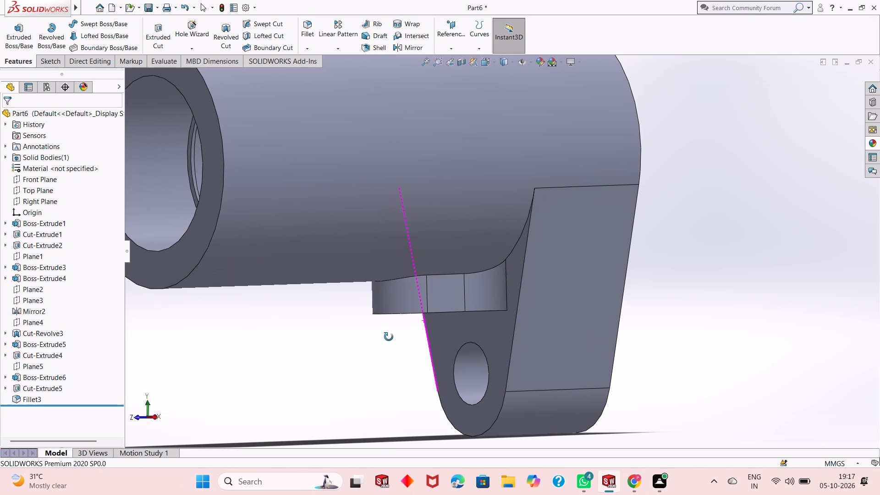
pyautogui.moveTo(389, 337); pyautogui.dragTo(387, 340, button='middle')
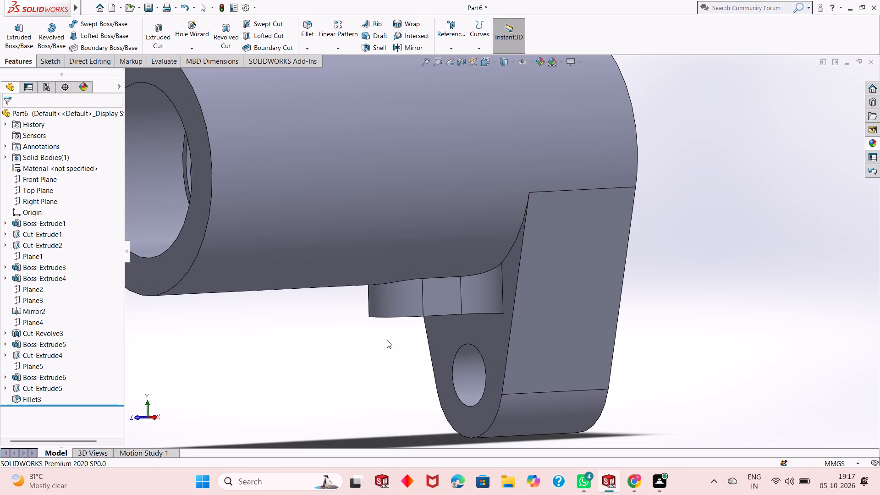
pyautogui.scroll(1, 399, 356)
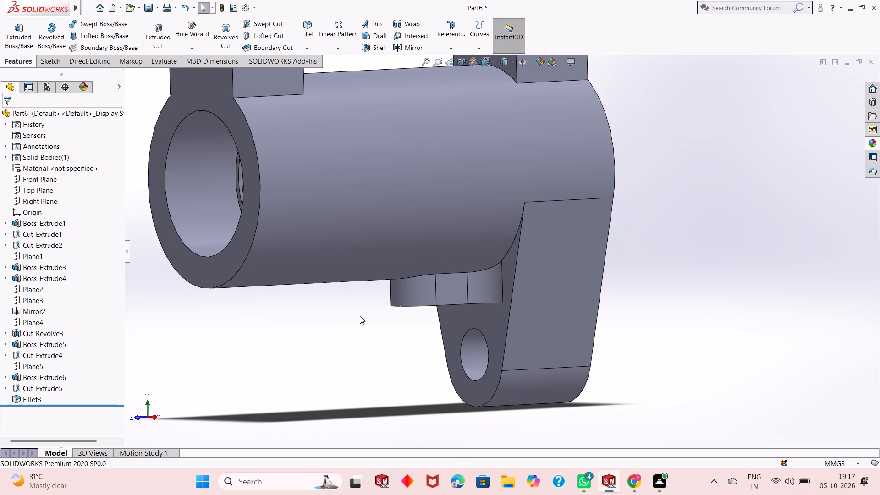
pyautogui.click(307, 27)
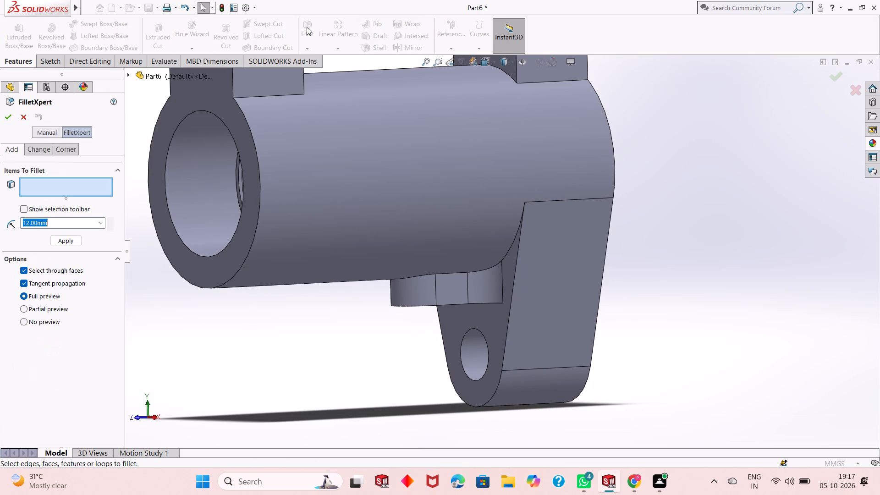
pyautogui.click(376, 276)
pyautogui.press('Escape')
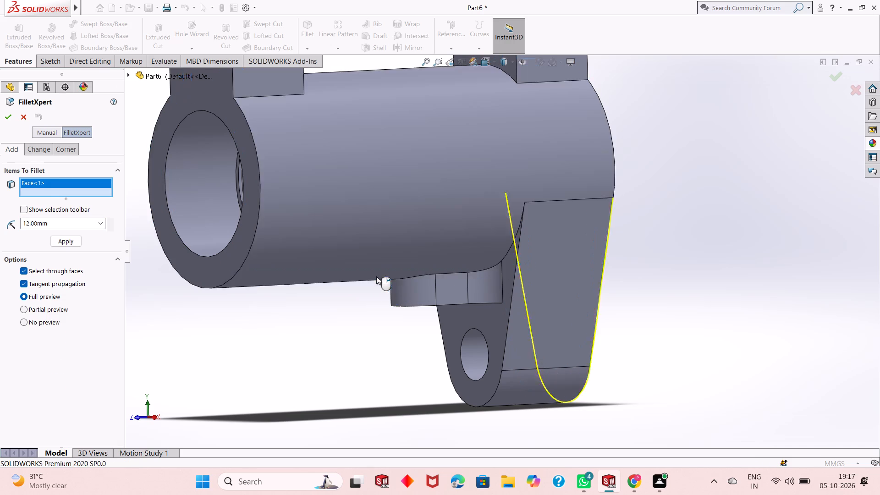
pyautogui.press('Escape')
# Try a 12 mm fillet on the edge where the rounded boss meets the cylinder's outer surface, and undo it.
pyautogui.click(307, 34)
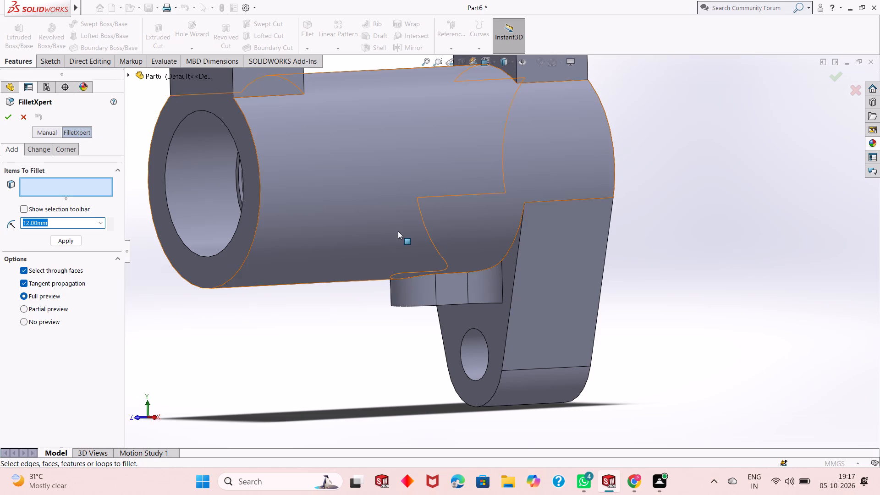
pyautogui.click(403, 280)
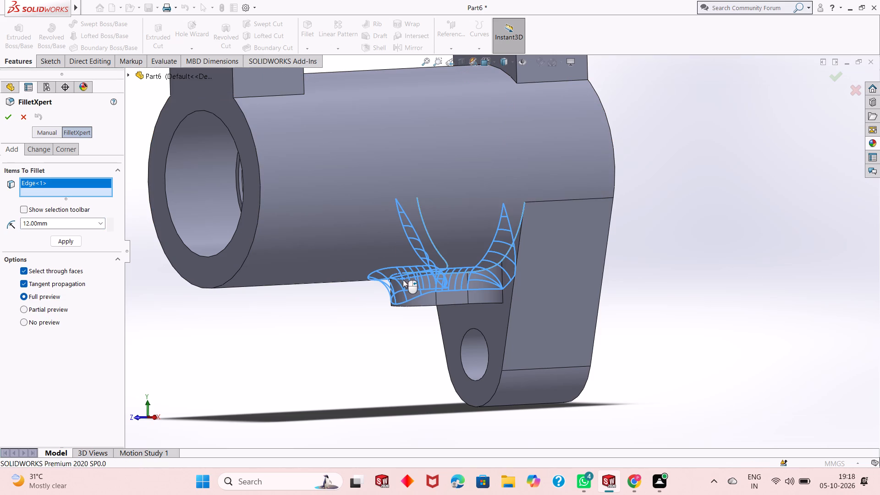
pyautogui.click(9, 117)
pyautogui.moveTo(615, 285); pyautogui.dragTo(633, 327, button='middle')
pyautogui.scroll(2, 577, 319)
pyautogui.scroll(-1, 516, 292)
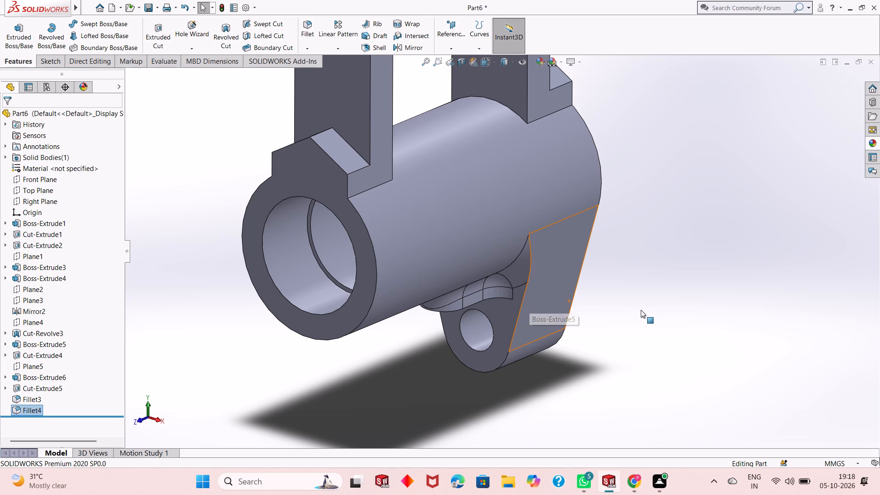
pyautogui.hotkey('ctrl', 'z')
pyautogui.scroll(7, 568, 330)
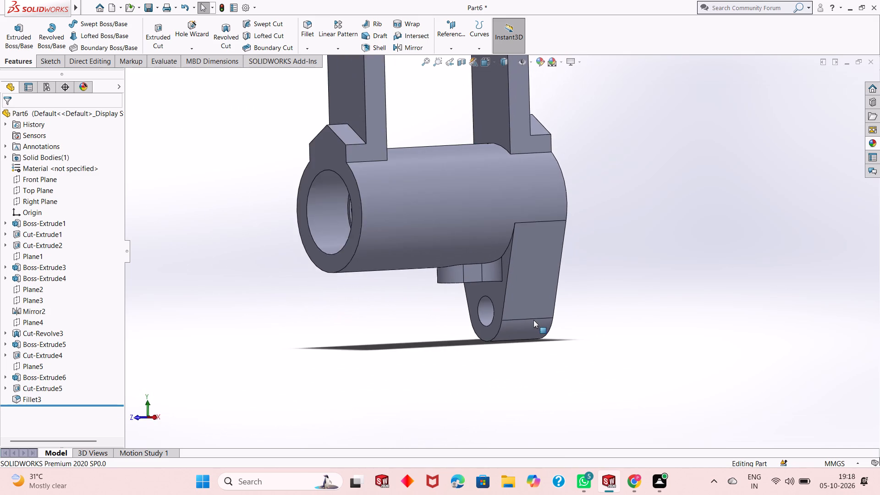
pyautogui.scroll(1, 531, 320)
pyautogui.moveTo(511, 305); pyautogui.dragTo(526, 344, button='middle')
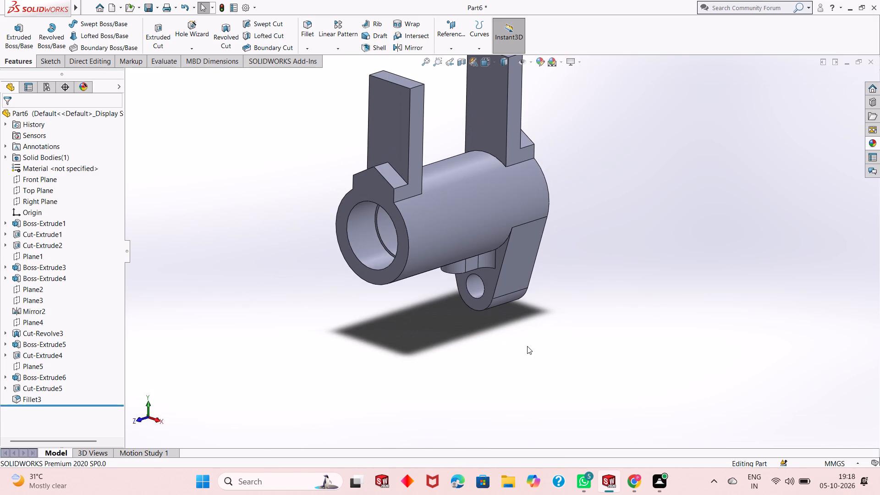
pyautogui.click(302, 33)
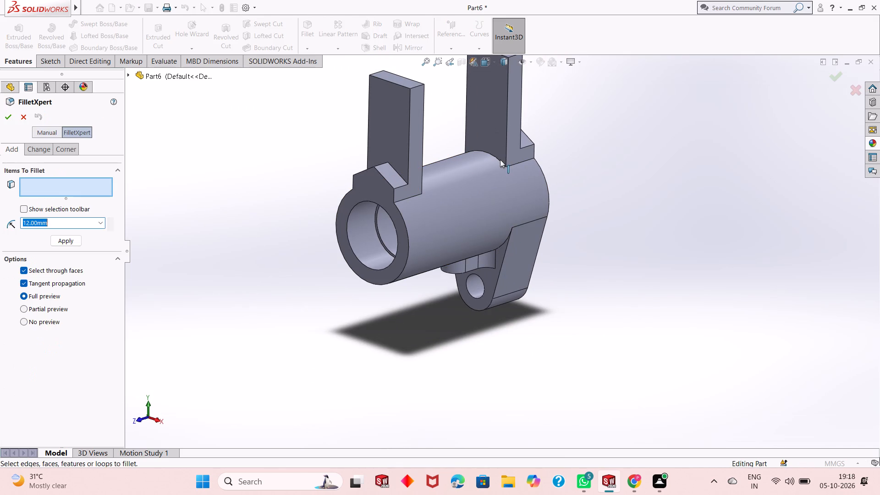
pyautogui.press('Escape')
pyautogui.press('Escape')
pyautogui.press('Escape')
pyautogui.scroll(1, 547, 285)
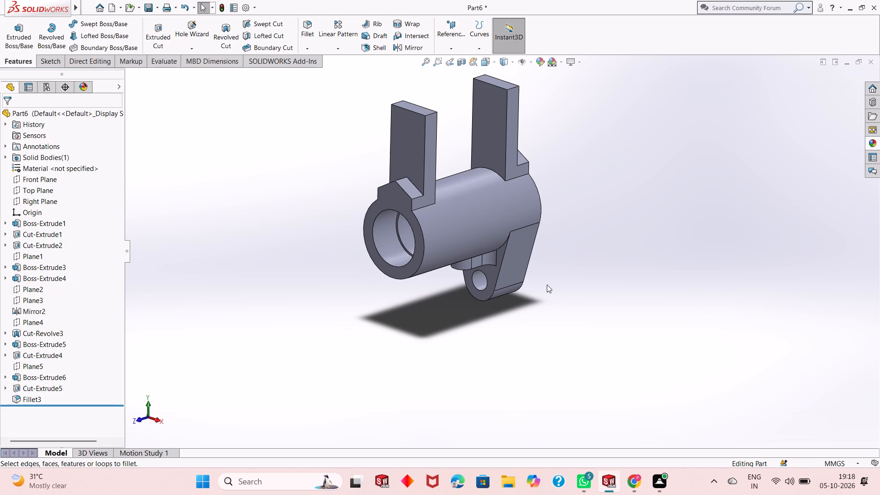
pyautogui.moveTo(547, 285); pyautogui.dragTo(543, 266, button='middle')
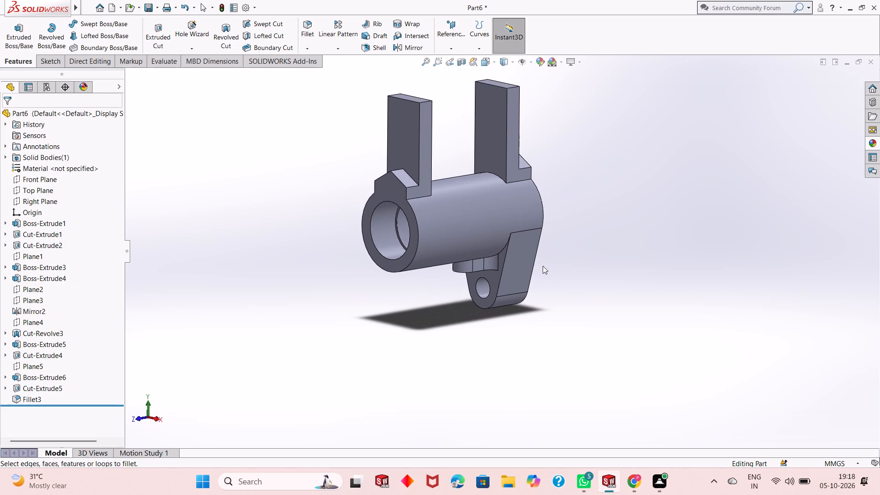
# Sketch a circle about 24 mm in diameter on the outer face of the front upright arm, vertically above the bore centre.
pyautogui.scroll(-1, 544, 291)
pyautogui.scroll(2, 545, 304)
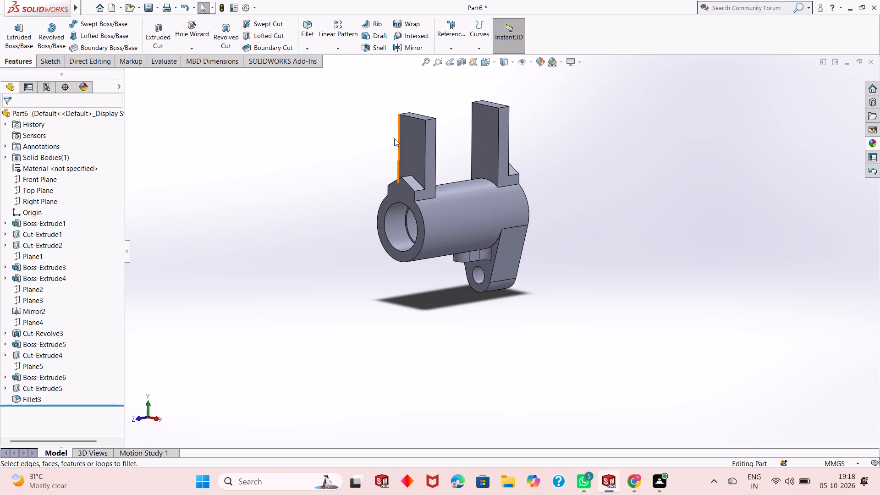
pyautogui.click(412, 139)
pyautogui.click(452, 114)
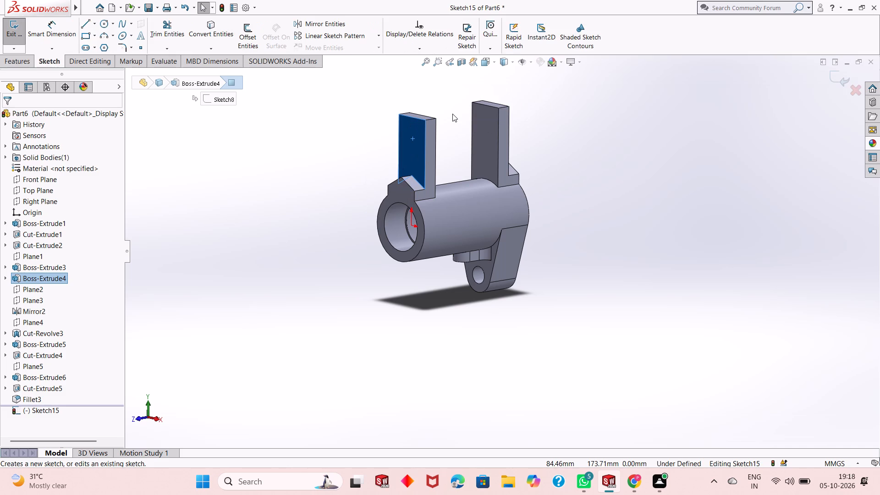
pyautogui.hotkey('ctrl', '8')
pyautogui.press('Escape')
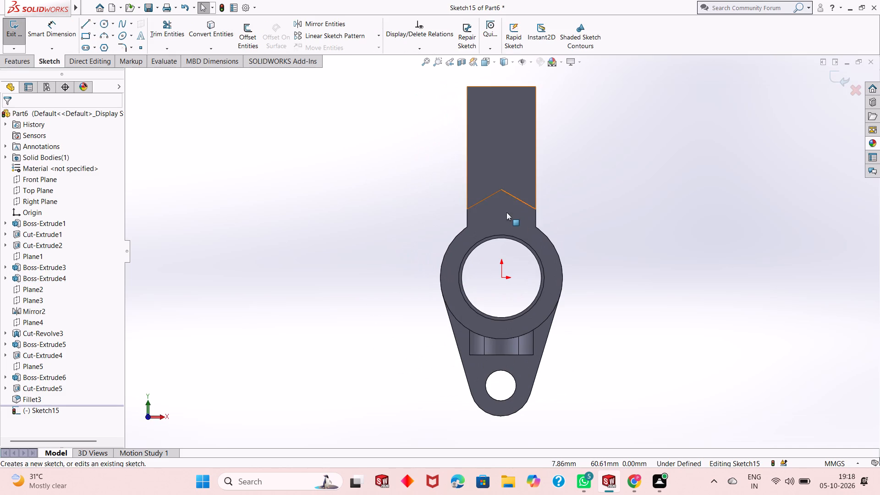
pyautogui.scroll(2, 506, 212)
pyautogui.click(105, 27)
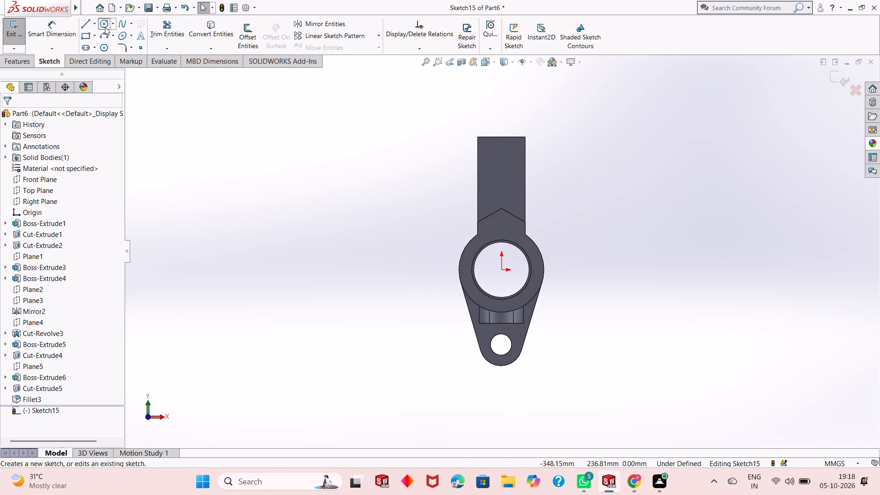
pyautogui.click(501, 170)
pyautogui.click(501, 180)
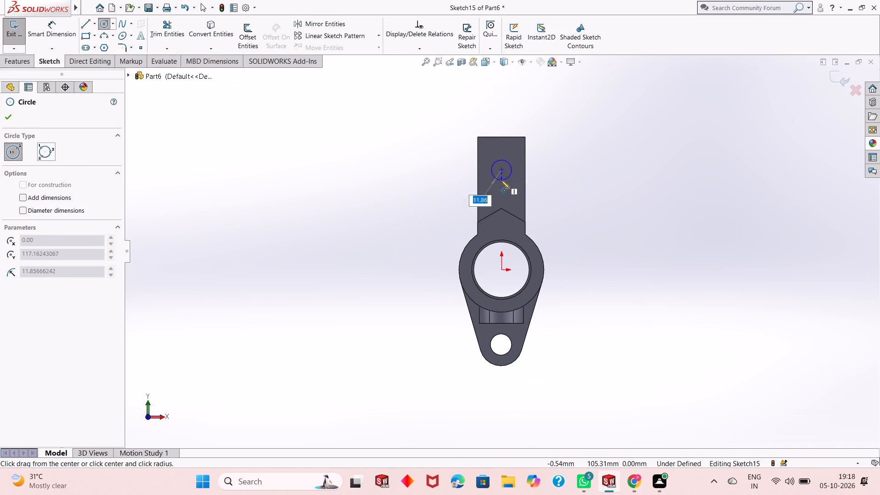
pyautogui.press('Escape')
pyautogui.press('Escape')
pyautogui.press('Escape')
pyautogui.press('Escape')
# Dimension the circle on the arm to a diameter of 14 mm.
pyautogui.click(63, 22)
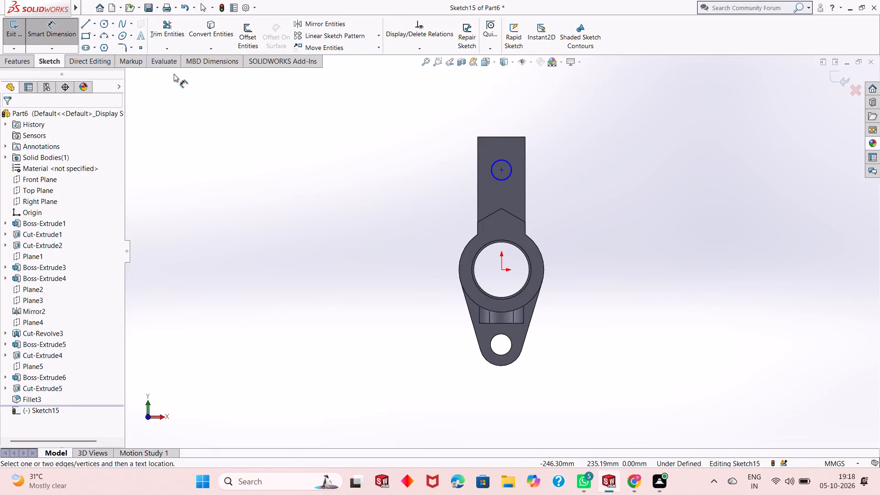
pyautogui.click(502, 178)
pyautogui.click(579, 265)
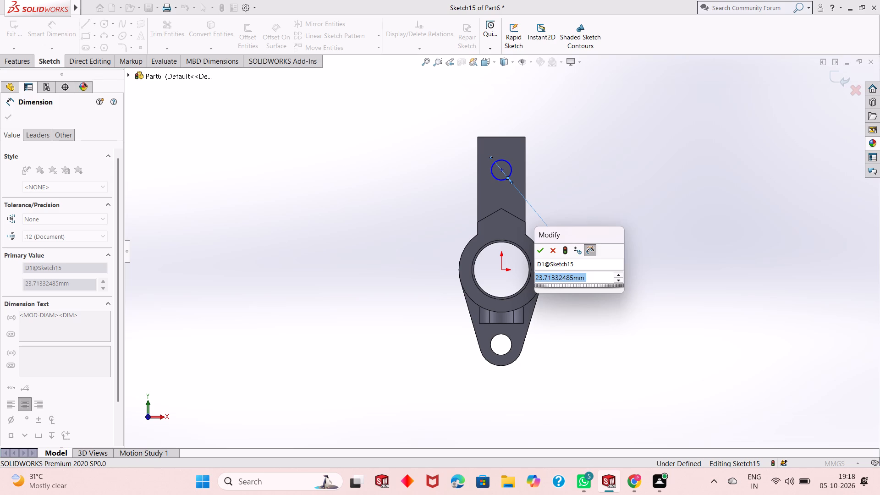
pyautogui.write('14')
pyautogui.press('Return')
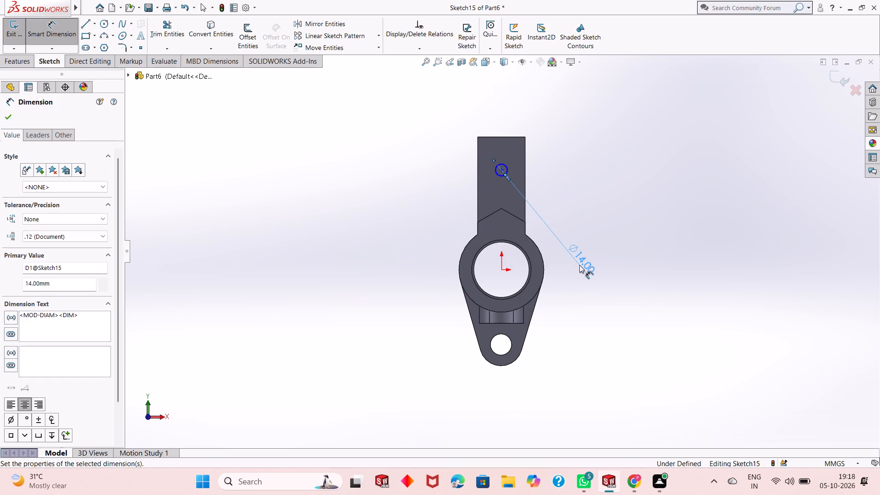
pyautogui.press('Escape')
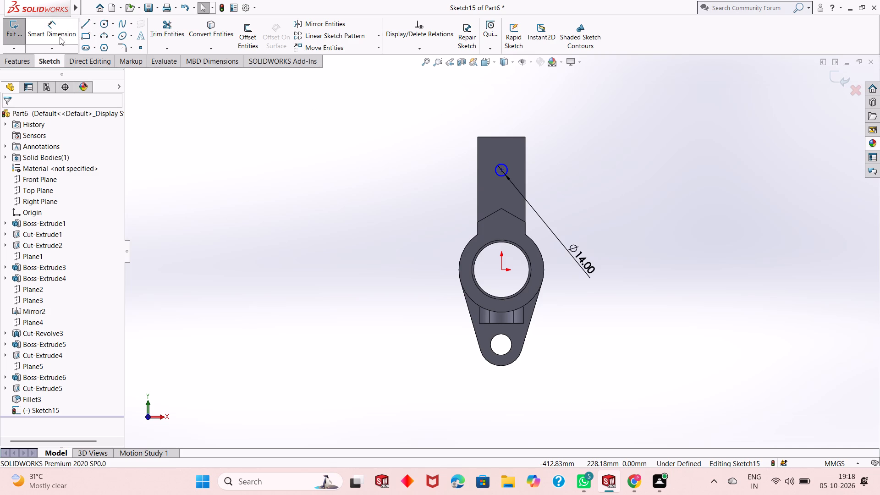
# Dimension the circle's centre 28 mm horizontally from the arm's top corner.
pyautogui.click(60, 37)
pyautogui.click(501, 170)
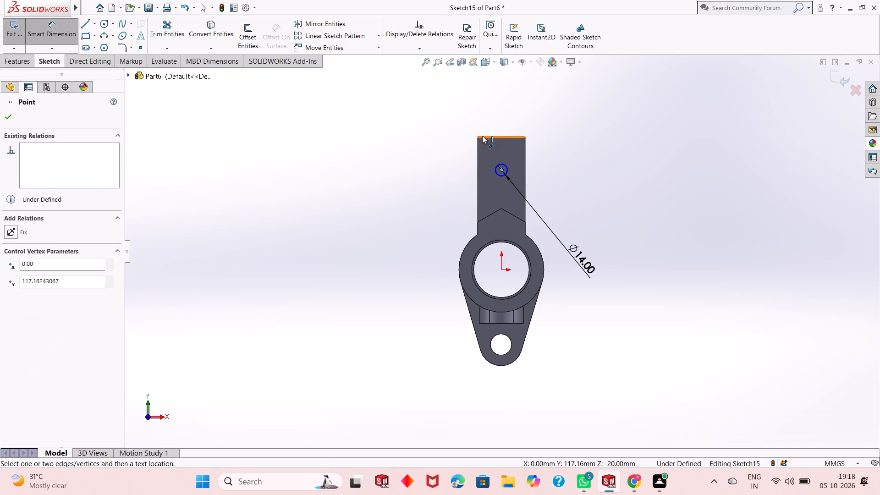
pyautogui.click(477, 140)
pyautogui.click(484, 110)
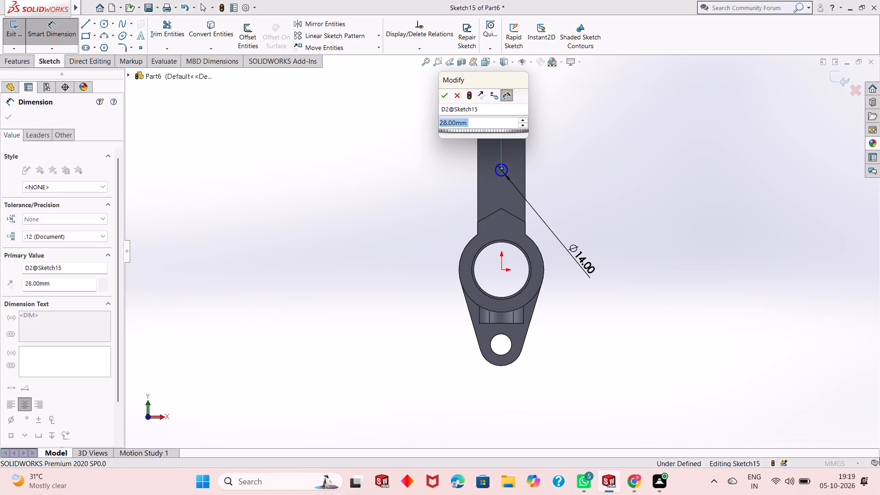
pyautogui.press('Return')
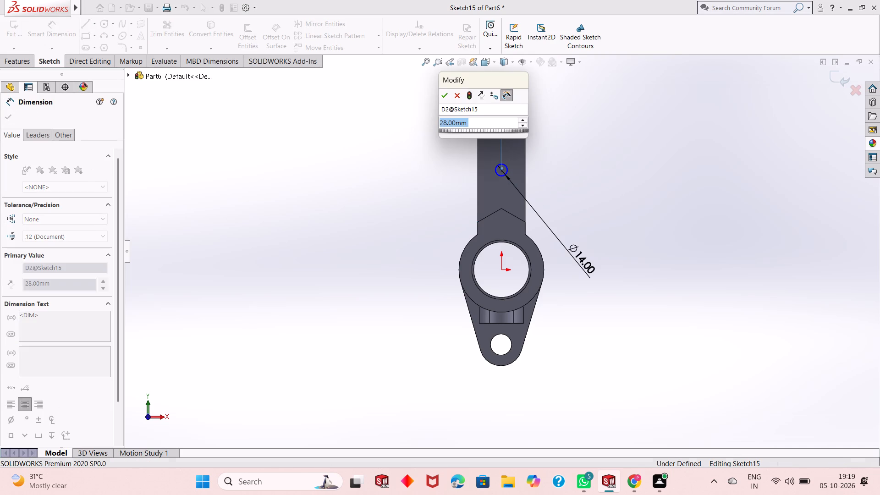
# Dimension the circle's centre 106 mm above the origin.
pyautogui.click(500, 172)
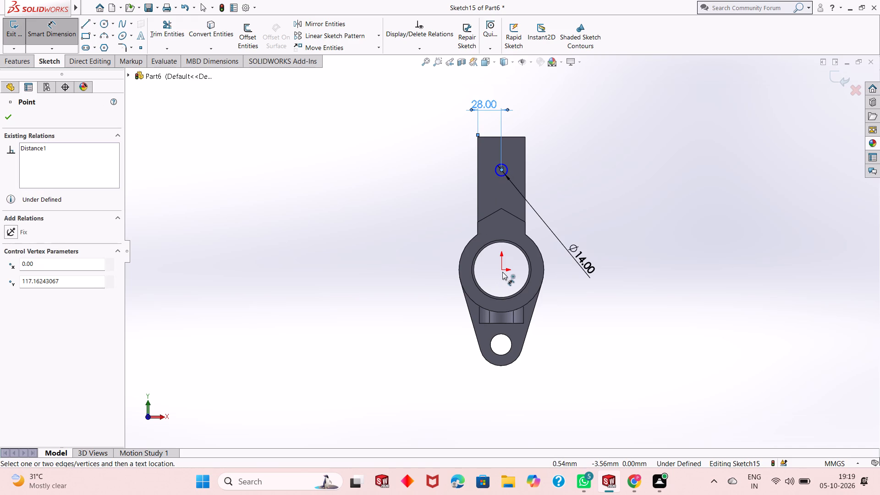
pyautogui.click(502, 272)
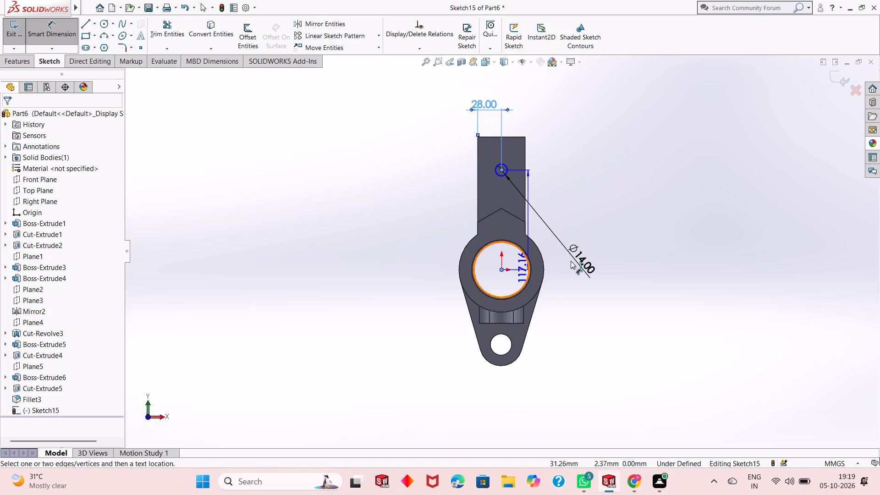
pyautogui.click(623, 253)
pyautogui.write('11')
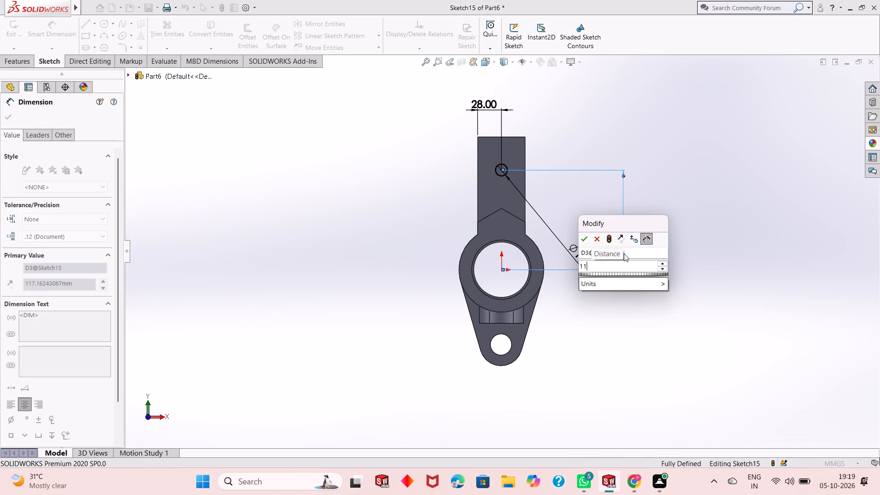
pyautogui.press('BackSpace')
pyautogui.write('06')
pyautogui.press('Return')
pyautogui.press('Escape')
pyautogui.press('Escape')
pyautogui.press('Escape')
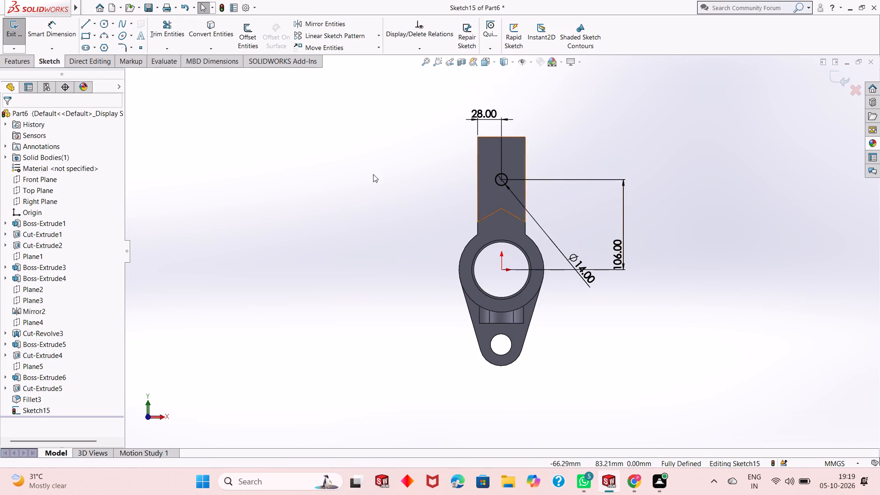
pyautogui.press('Escape')
# Cut the 14 mm circle Through All to drill both upright arms.
pyautogui.click(15, 68)
pyautogui.click(16, 61)
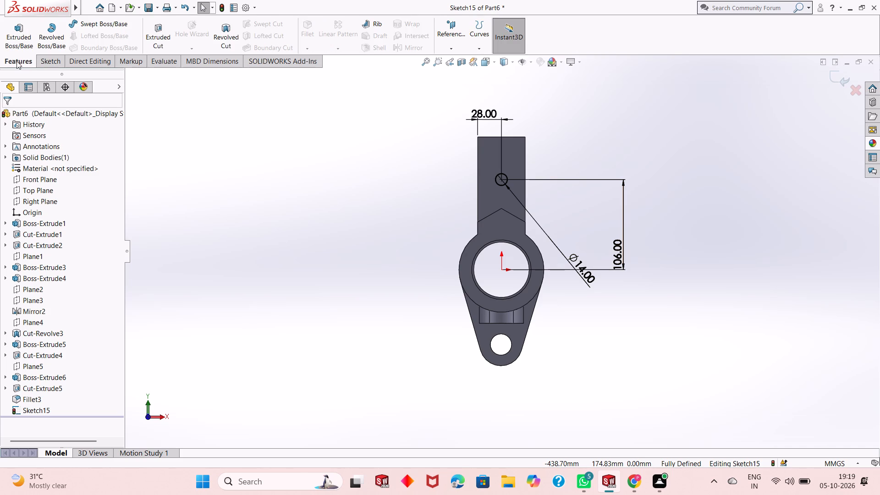
pyautogui.click(163, 36)
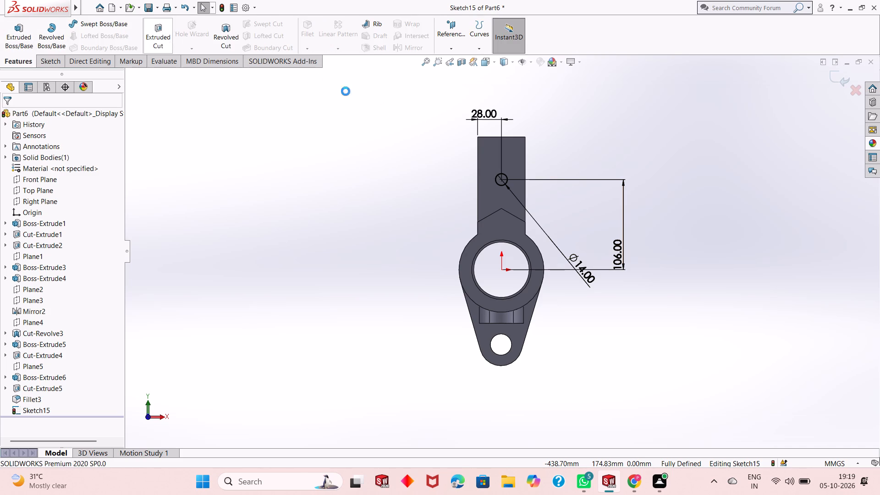
pyautogui.moveTo(540, 190); pyautogui.dragTo(491, 209, button='middle')
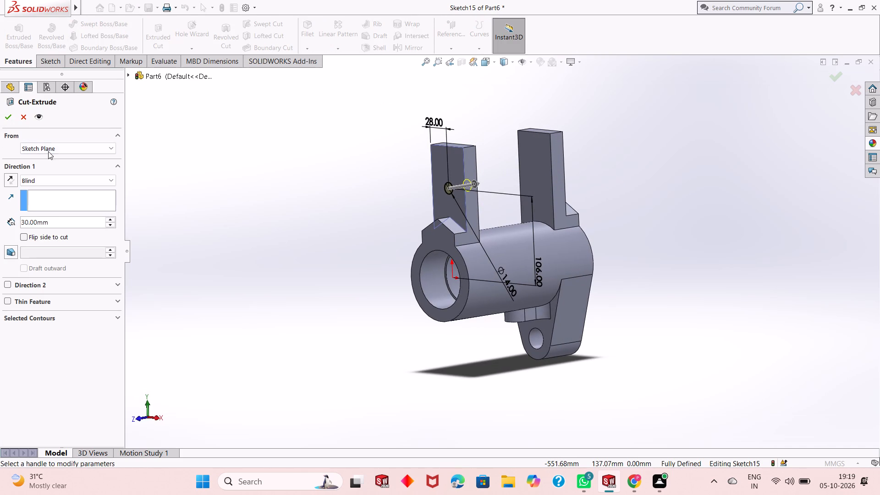
pyautogui.click(66, 181)
pyautogui.click(66, 201)
pyautogui.click(6, 119)
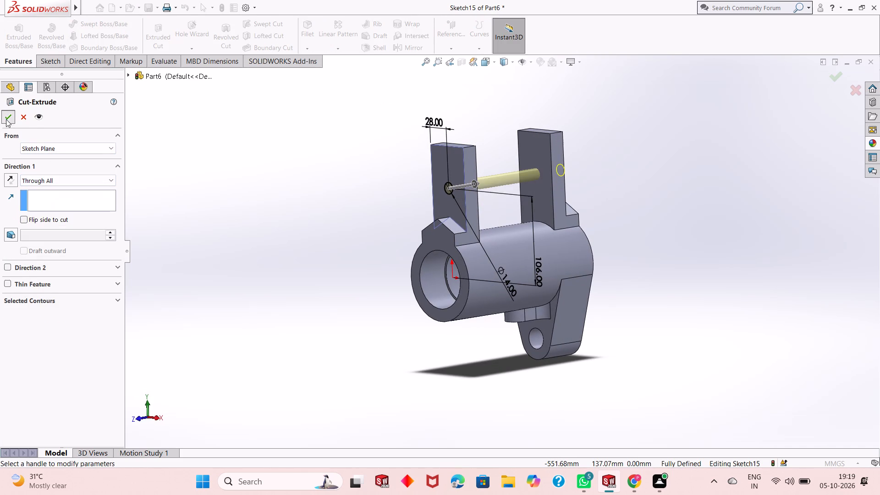
pyautogui.press('Escape')
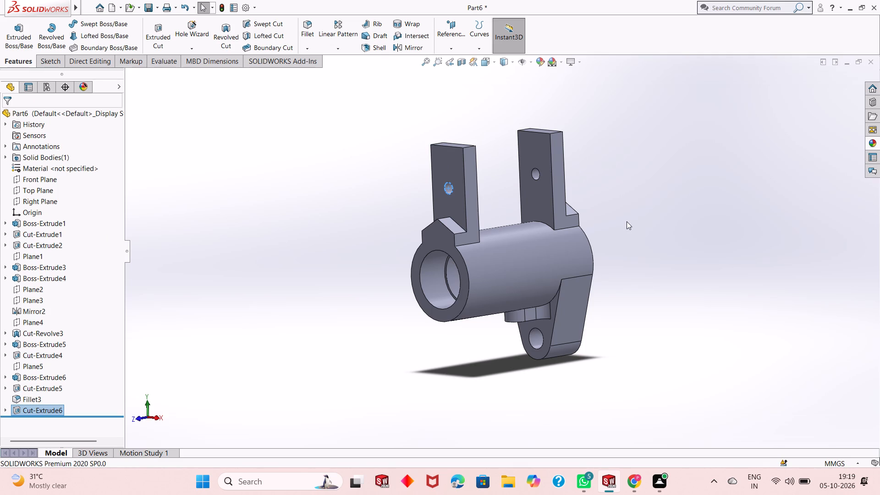
# Fillet the two edges where the arms' inner faces meet the cylinder with a 12 mm radius.
pyautogui.moveTo(627, 204); pyautogui.dragTo(648, 197, button='middle')
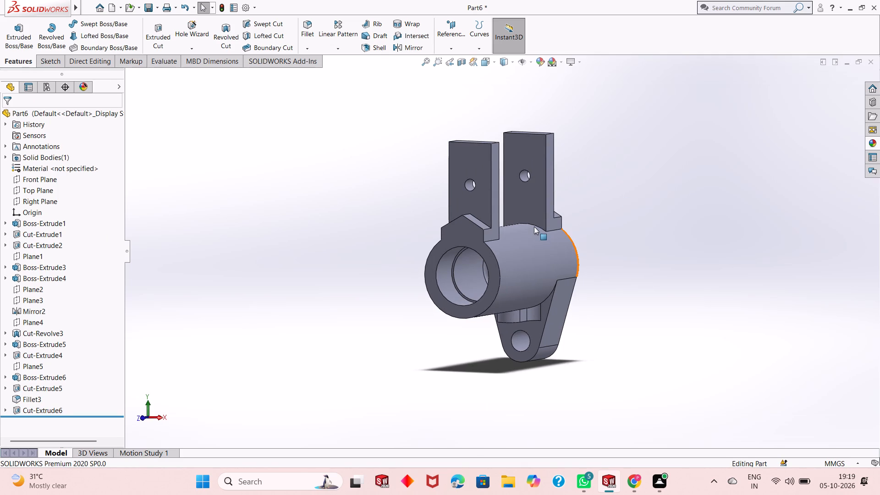
pyautogui.scroll(1, 533, 225)
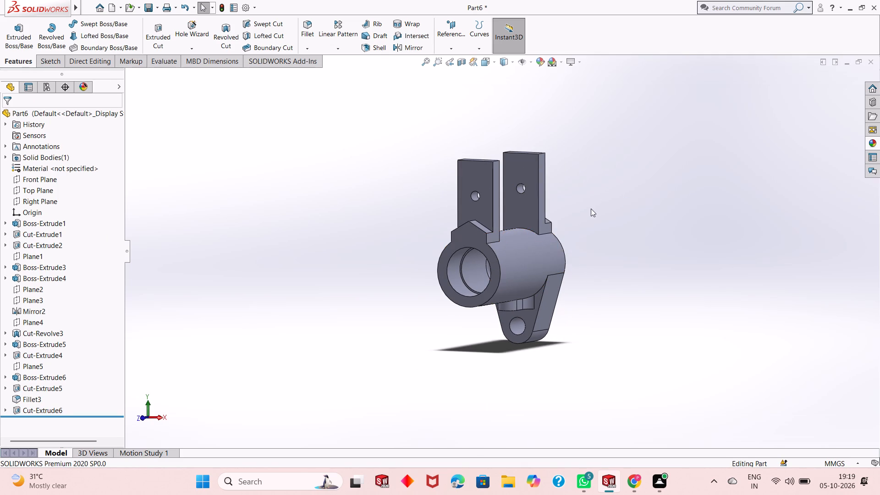
pyautogui.moveTo(588, 209); pyautogui.dragTo(578, 222, button='middle')
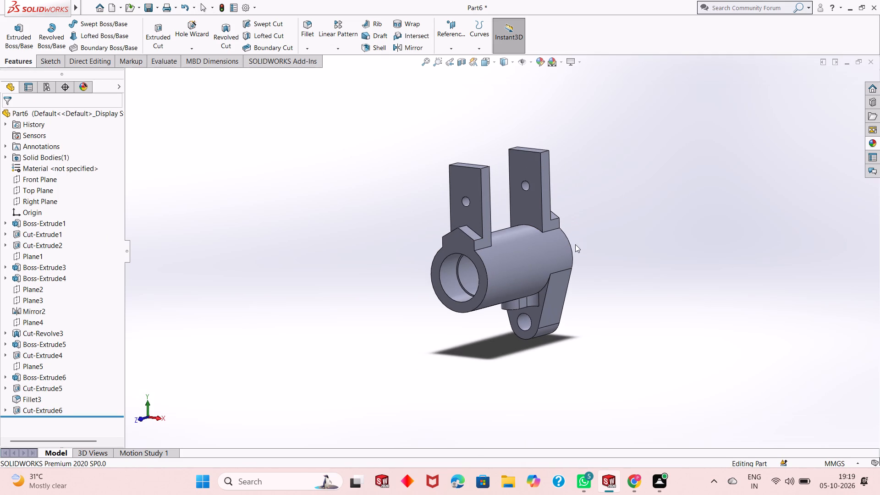
pyautogui.scroll(1, 575, 244)
pyautogui.moveTo(583, 226); pyautogui.dragTo(564, 240, button='middle')
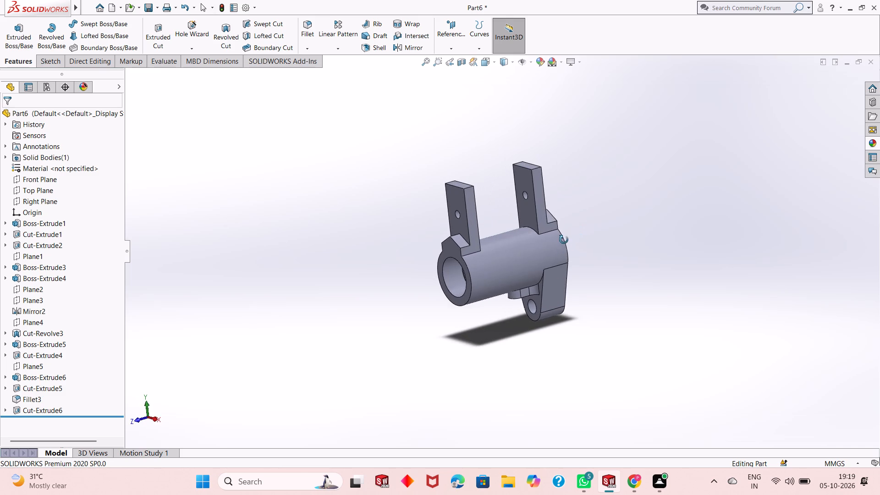
pyautogui.moveTo(564, 240); pyautogui.dragTo(576, 232, button='middle')
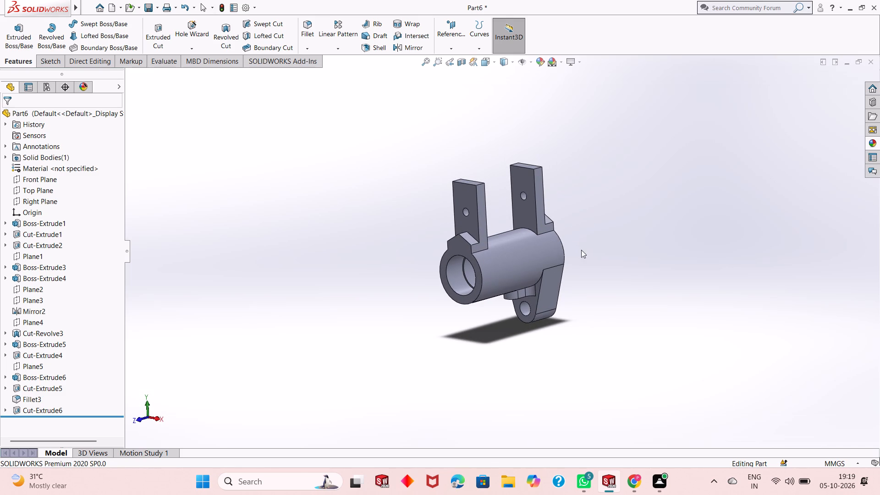
pyautogui.moveTo(597, 252); pyautogui.dragTo(582, 268, button='middle')
pyautogui.scroll(-1, 513, 230)
pyautogui.click(308, 30)
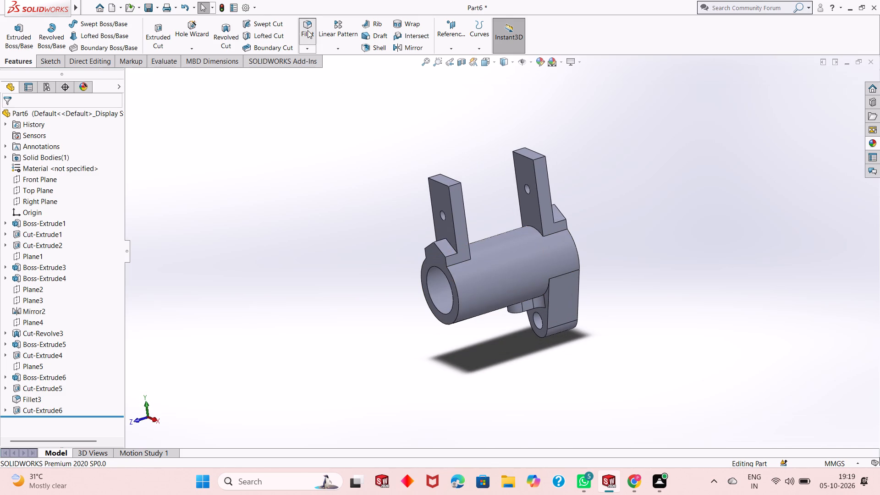
pyautogui.click(535, 228)
pyautogui.moveTo(524, 231); pyautogui.dragTo(468, 258, button='middle')
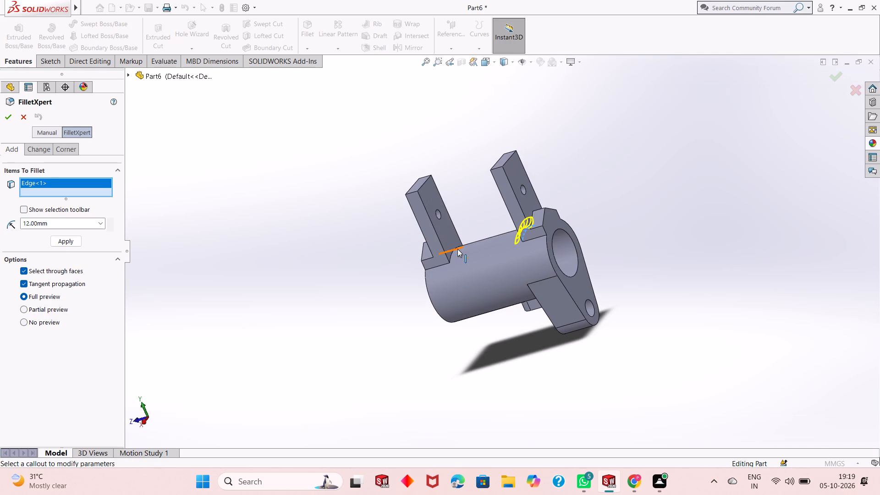
pyautogui.click(456, 249)
pyautogui.moveTo(505, 242); pyautogui.dragTo(527, 233, button='middle')
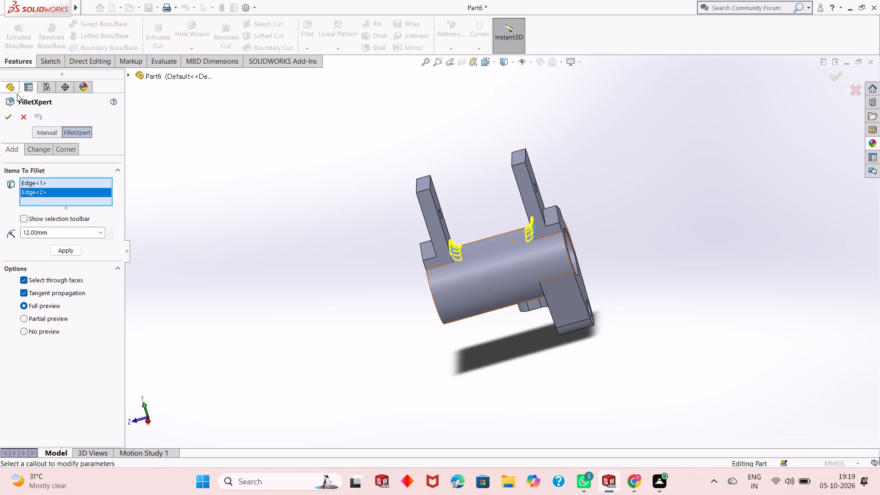
pyautogui.click(7, 113)
# Examine the fillets at the bases of both arms from several angles.
pyautogui.moveTo(457, 238); pyautogui.dragTo(479, 225, button='middle')
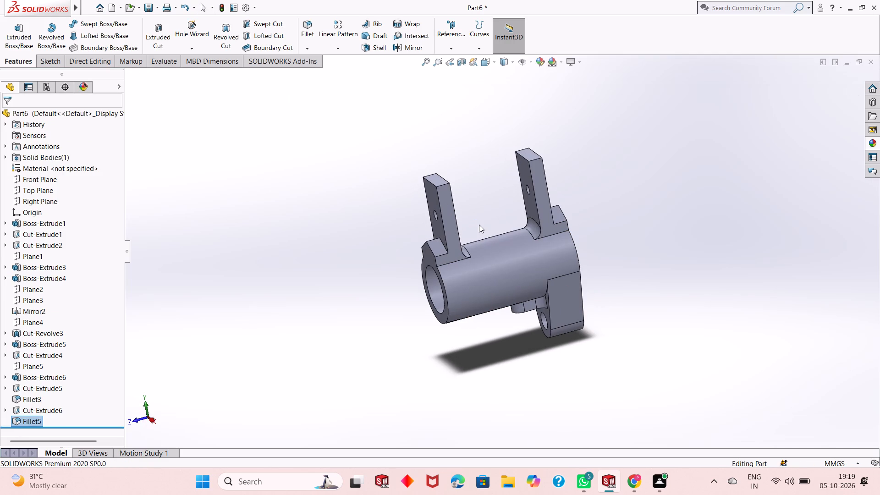
pyautogui.moveTo(538, 286); pyautogui.dragTo(545, 272, button='middle')
pyautogui.scroll(-1, 537, 286)
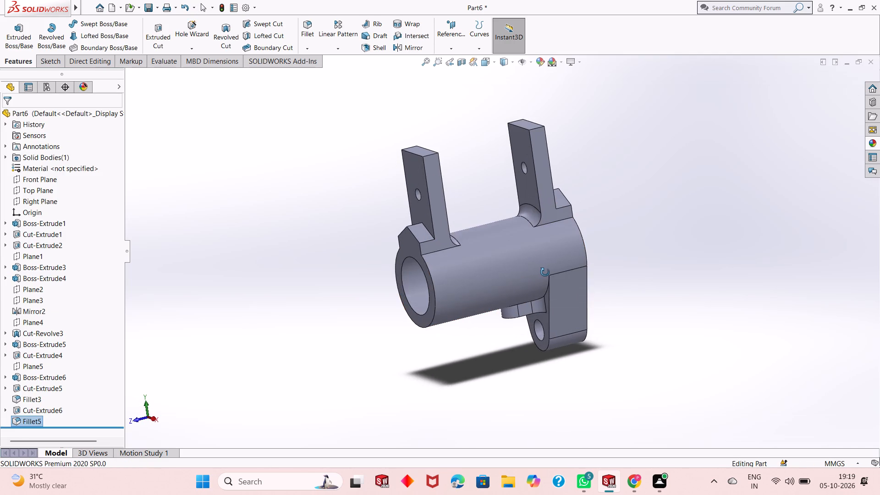
pyautogui.moveTo(545, 272); pyautogui.dragTo(552, 287, button='middle')
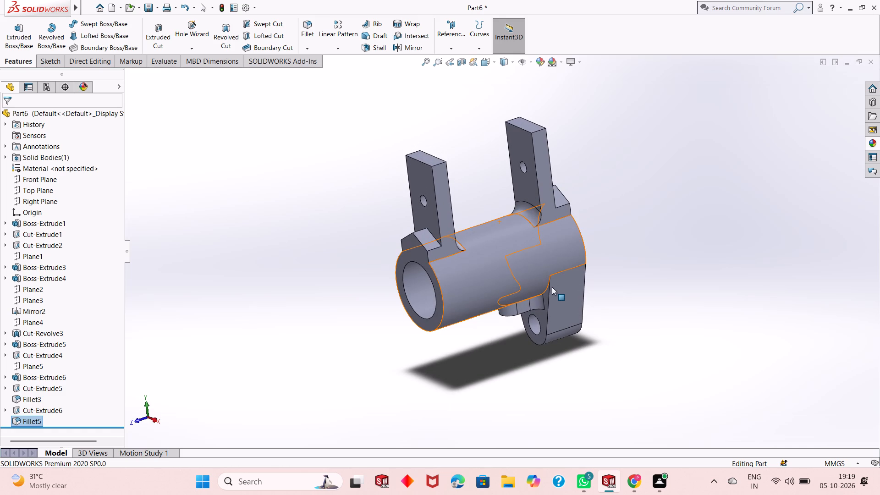
pyautogui.moveTo(553, 290); pyautogui.dragTo(553, 272, button='middle')
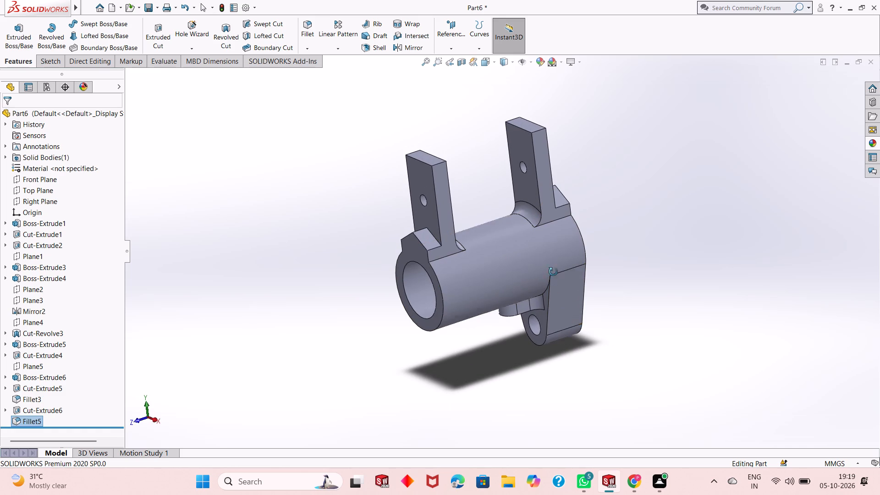
pyautogui.moveTo(553, 272); pyautogui.dragTo(549, 282, button='middle')
pyautogui.scroll(1, 540, 266)
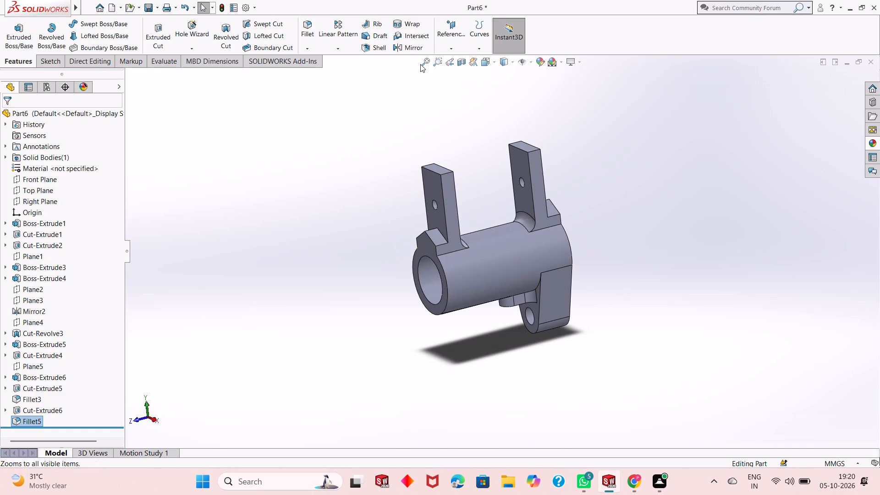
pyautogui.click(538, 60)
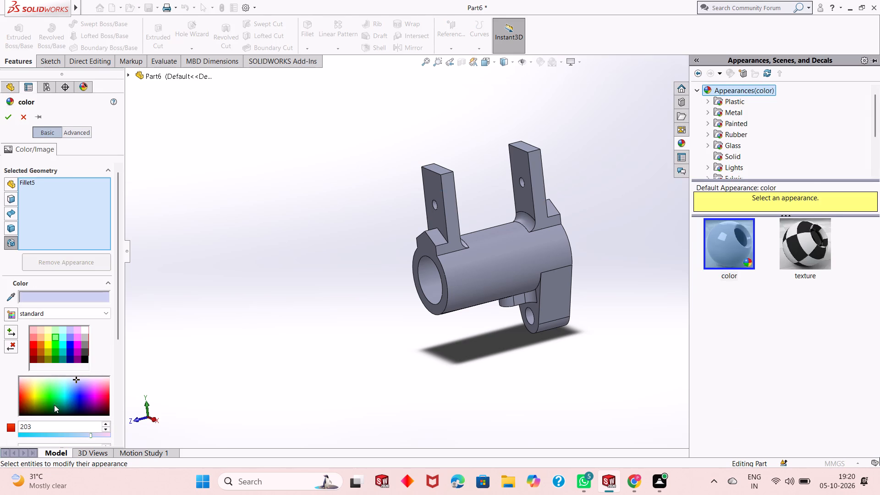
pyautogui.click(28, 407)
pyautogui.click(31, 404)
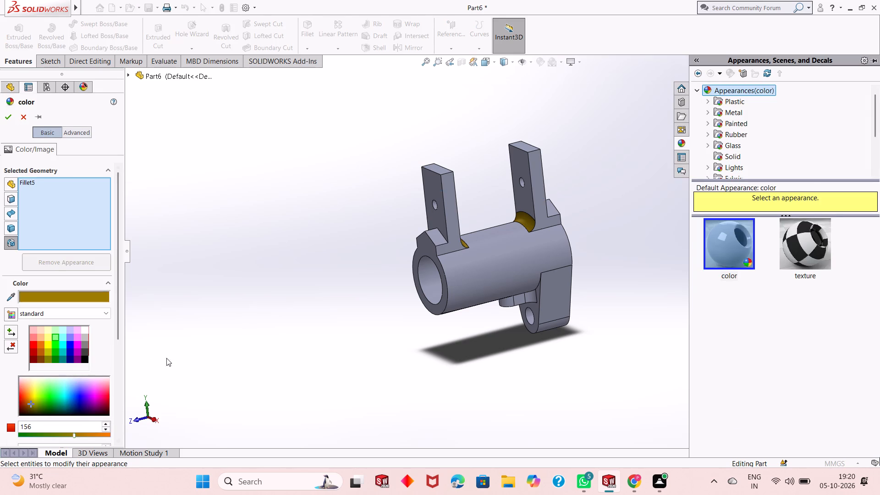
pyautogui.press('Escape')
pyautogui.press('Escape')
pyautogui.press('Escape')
# Open the colour settings for the whole part and give it a brown shade.
pyautogui.click(540, 64)
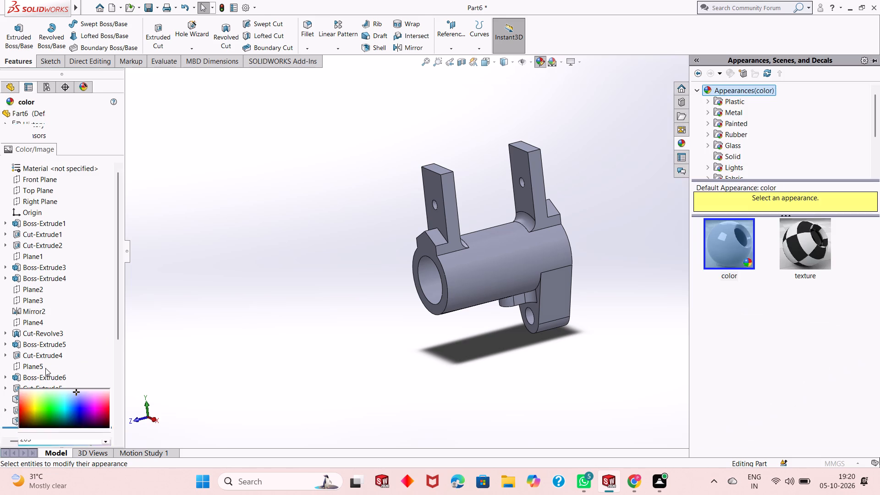
pyautogui.click(28, 403)
pyautogui.click(28, 408)
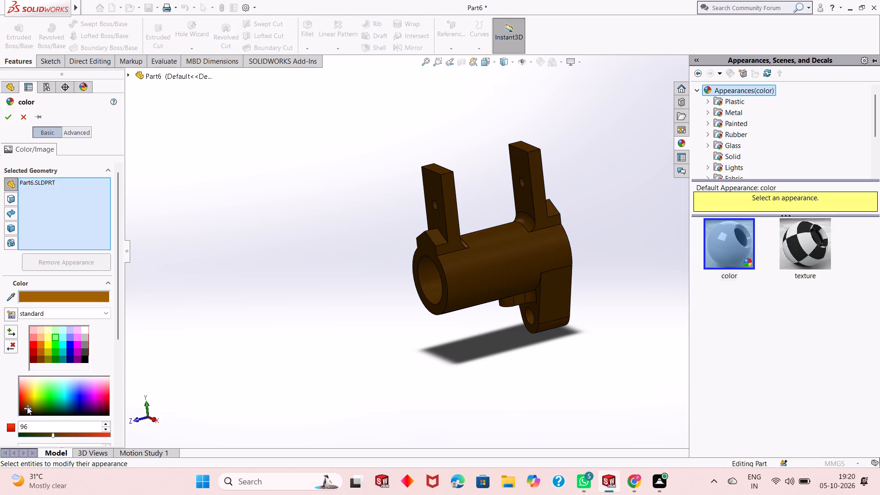
pyautogui.click(27, 407)
pyautogui.doubleClick(27, 406)
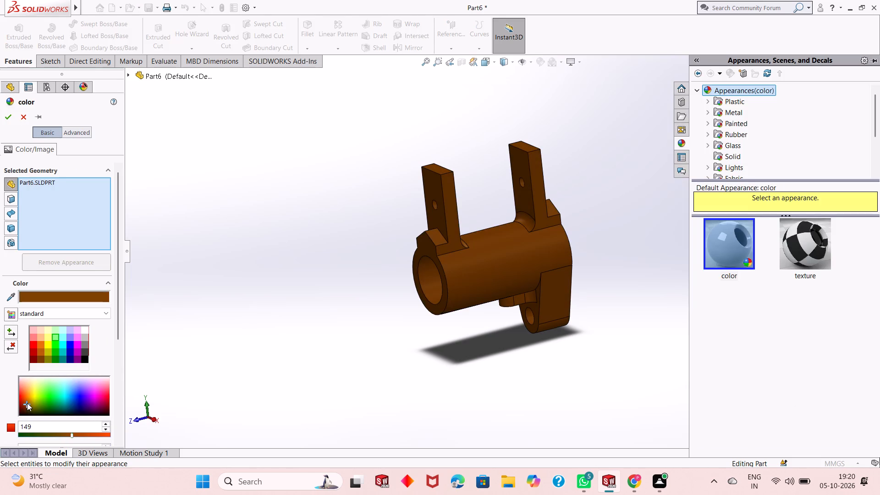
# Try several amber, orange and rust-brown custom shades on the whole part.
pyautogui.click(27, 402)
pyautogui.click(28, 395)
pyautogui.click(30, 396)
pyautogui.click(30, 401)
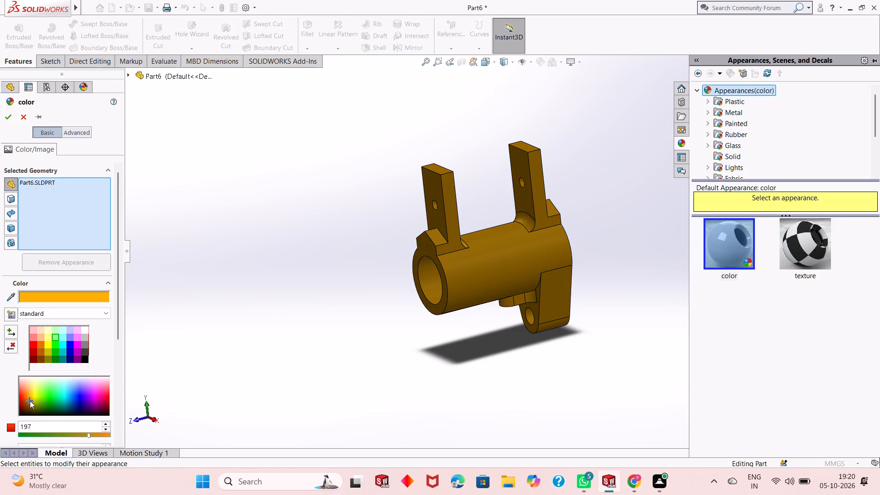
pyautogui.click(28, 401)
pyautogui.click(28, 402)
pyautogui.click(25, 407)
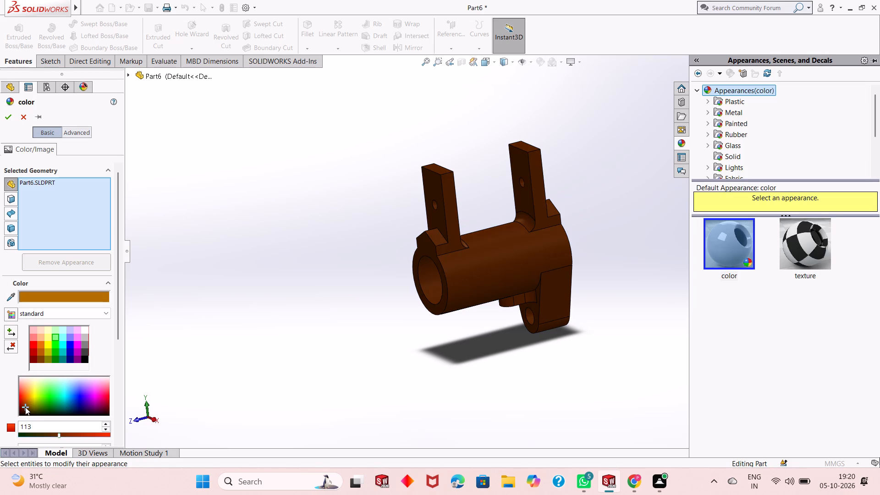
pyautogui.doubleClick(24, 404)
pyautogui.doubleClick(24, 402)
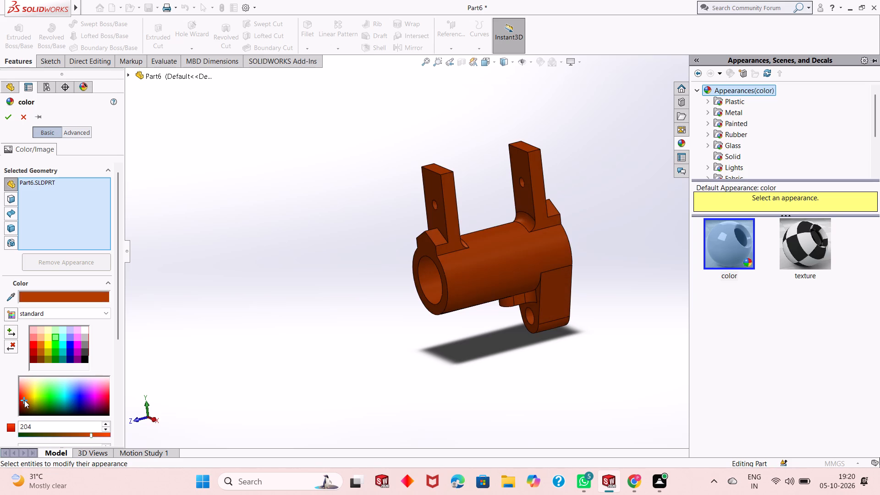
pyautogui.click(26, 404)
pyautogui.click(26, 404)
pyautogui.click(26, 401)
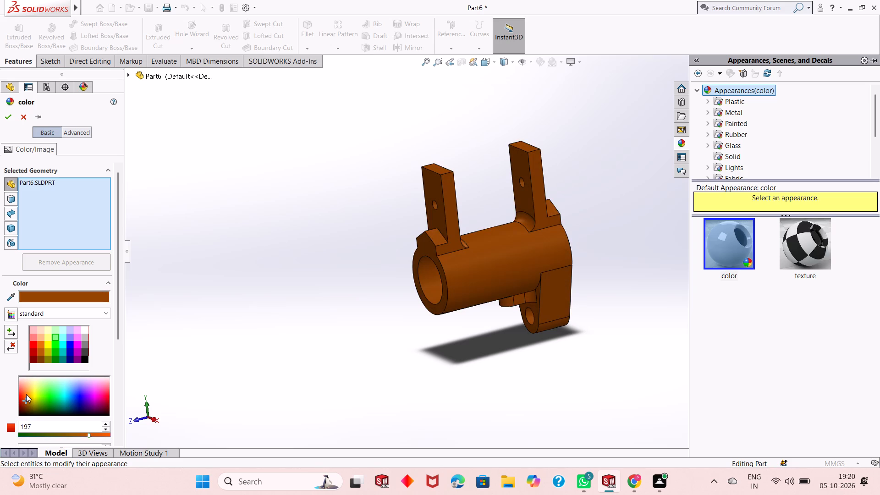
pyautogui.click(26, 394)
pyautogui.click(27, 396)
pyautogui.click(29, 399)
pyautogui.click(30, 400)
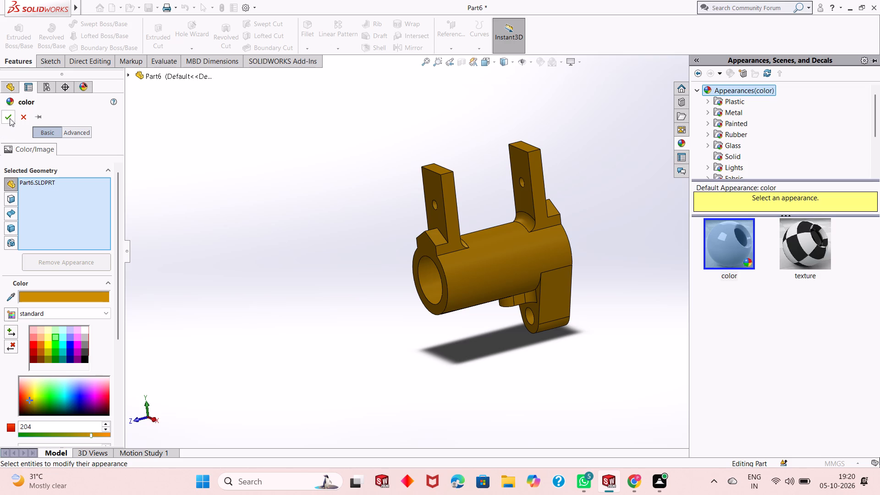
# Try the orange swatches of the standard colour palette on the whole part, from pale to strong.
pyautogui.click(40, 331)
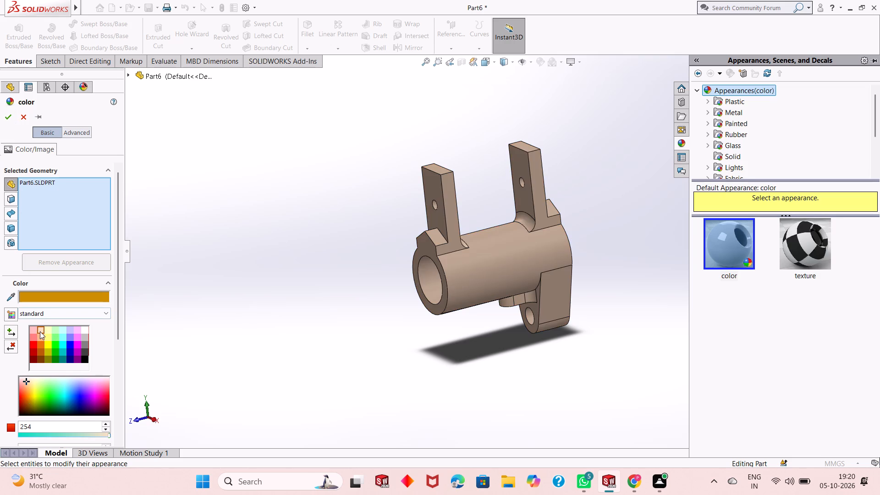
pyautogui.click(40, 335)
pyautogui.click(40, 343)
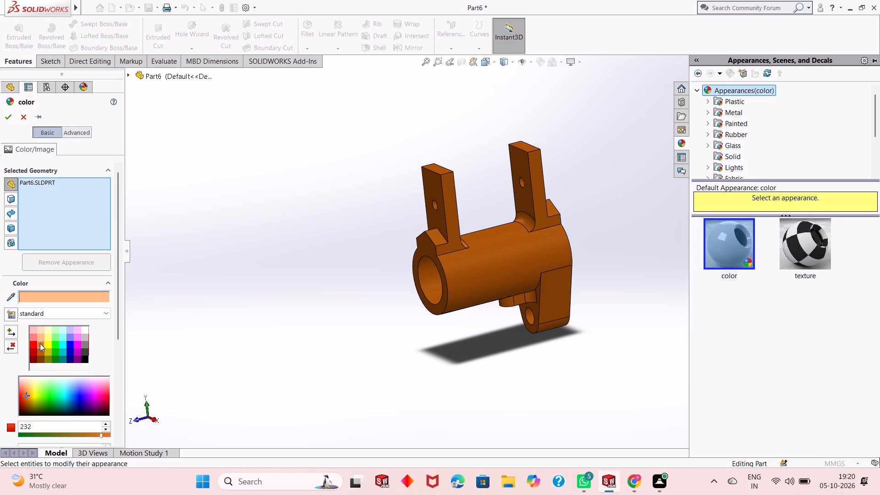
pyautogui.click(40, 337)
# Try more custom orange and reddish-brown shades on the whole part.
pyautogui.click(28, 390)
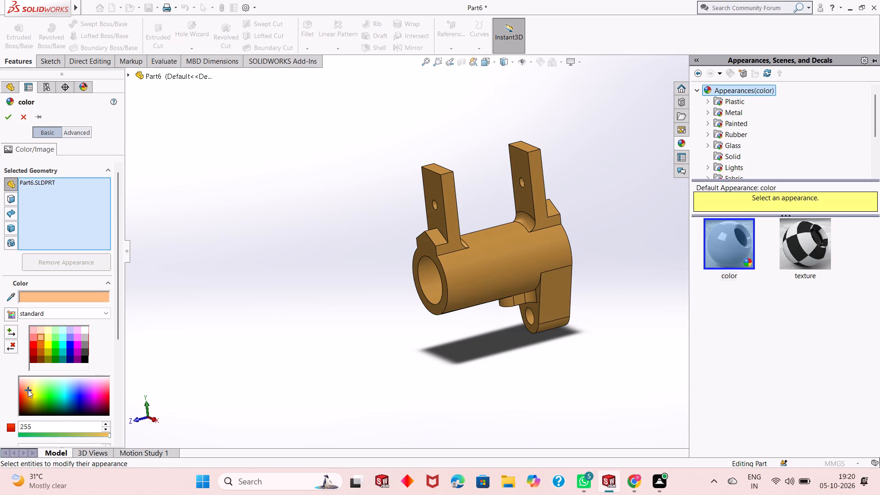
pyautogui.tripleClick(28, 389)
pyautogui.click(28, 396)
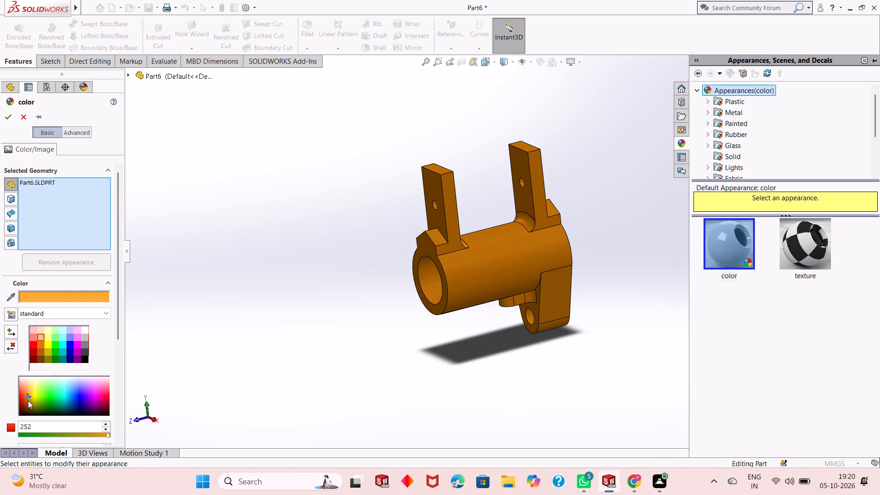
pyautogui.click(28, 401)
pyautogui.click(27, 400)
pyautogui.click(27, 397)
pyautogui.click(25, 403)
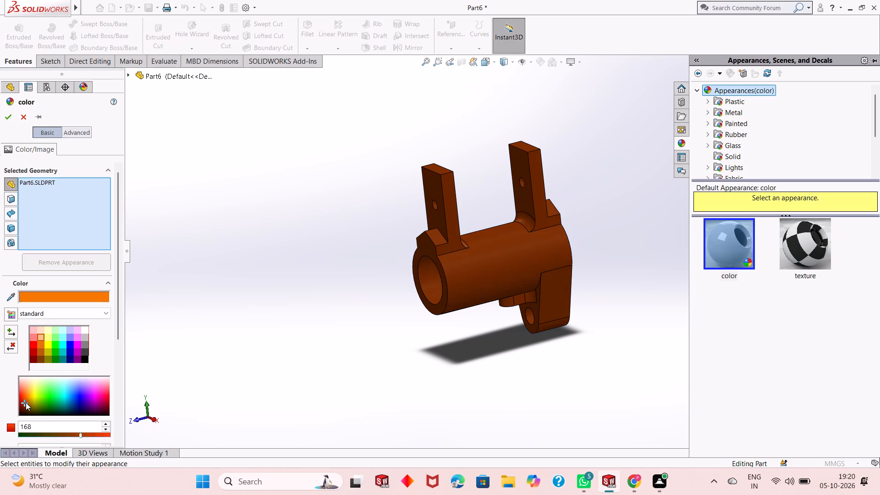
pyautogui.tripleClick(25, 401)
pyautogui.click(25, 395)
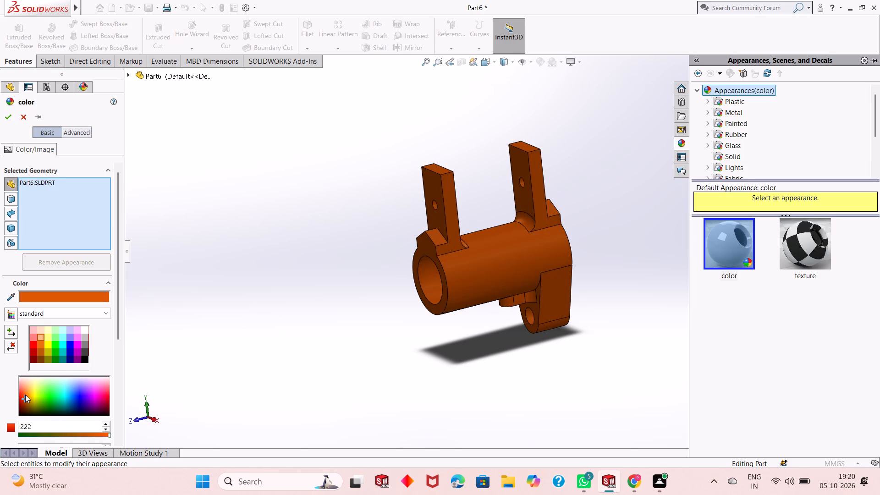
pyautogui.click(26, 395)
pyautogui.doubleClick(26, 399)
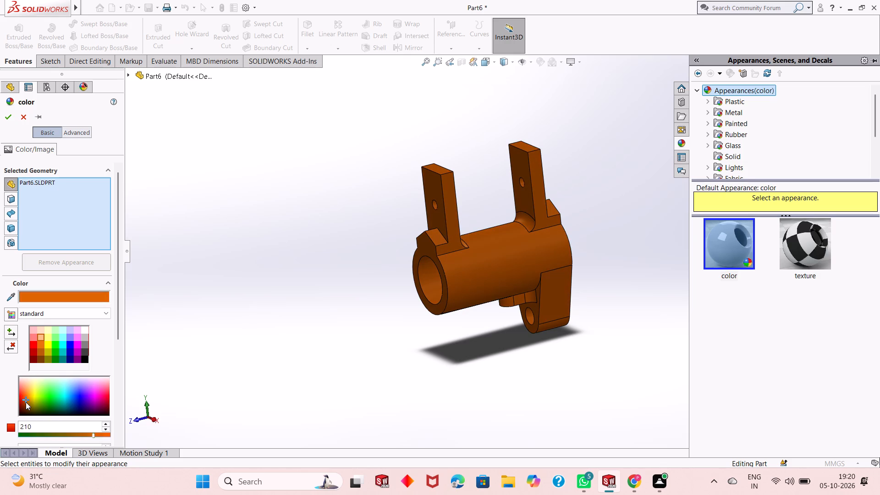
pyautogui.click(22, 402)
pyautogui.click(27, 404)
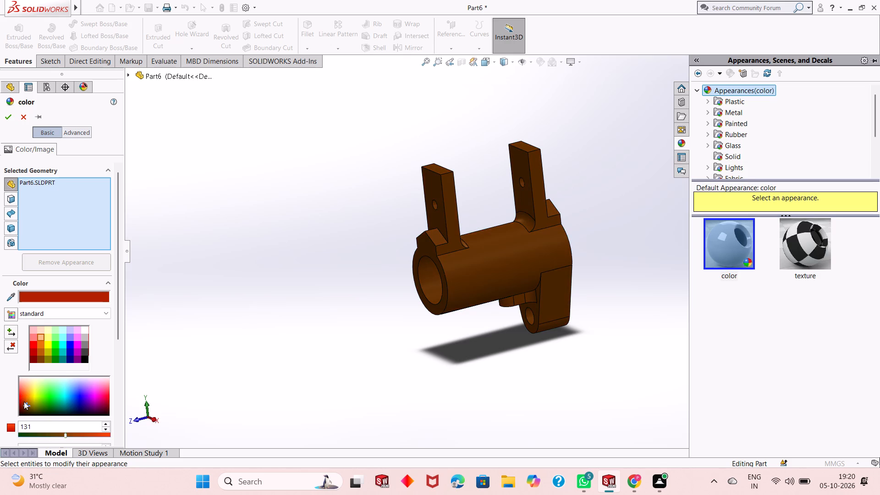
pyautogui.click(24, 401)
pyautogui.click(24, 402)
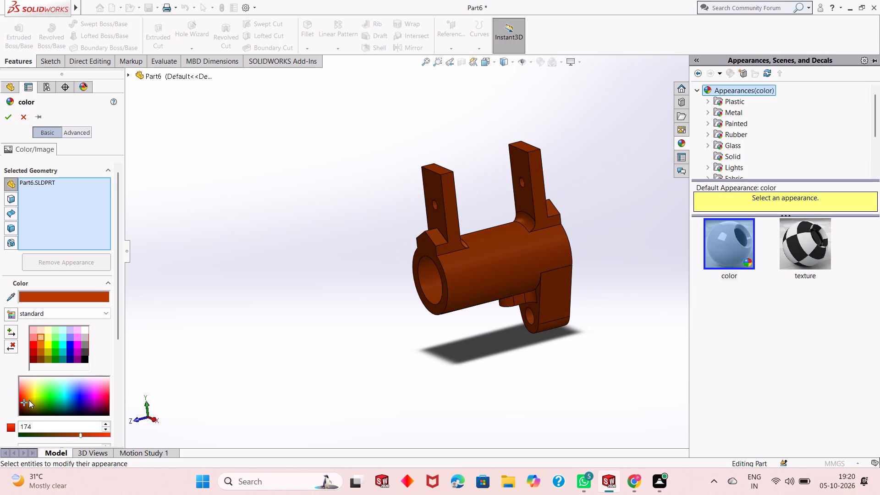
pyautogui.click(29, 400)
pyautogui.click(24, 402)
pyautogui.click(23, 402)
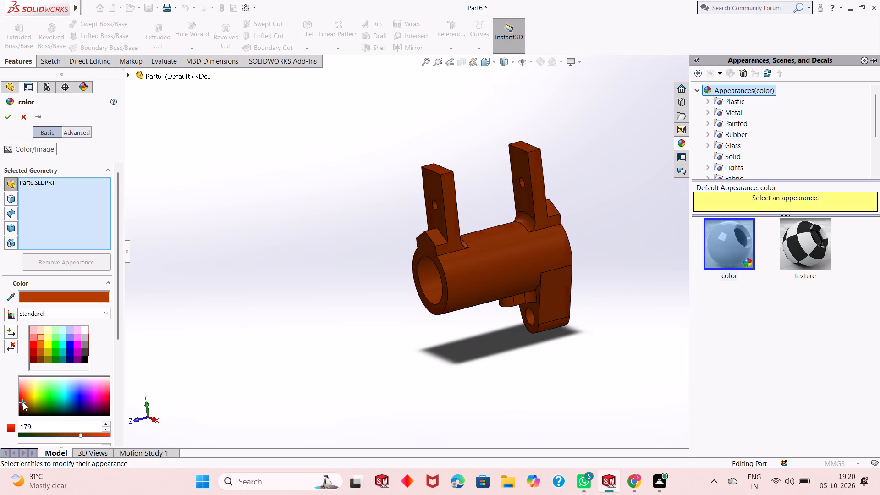
# Apply a dark brown colour with a red value of 113 to the whole part.
pyautogui.click(24, 407)
pyautogui.click(28, 407)
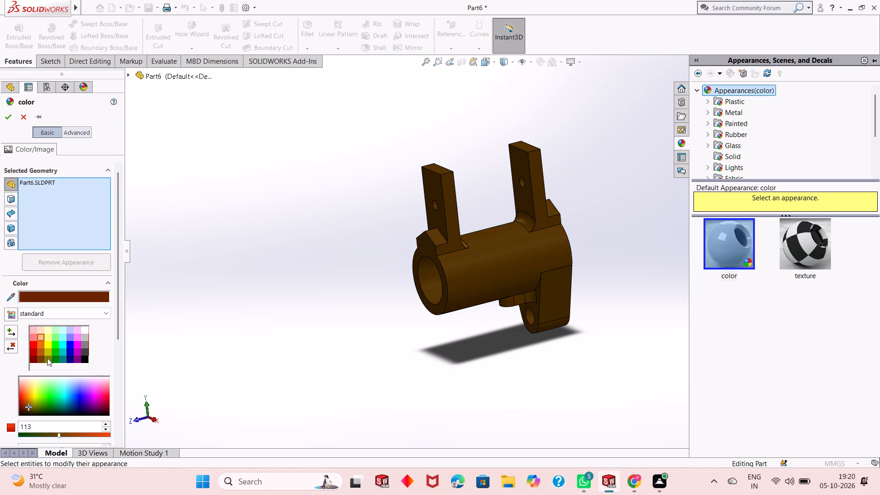
pyautogui.click(8, 122)
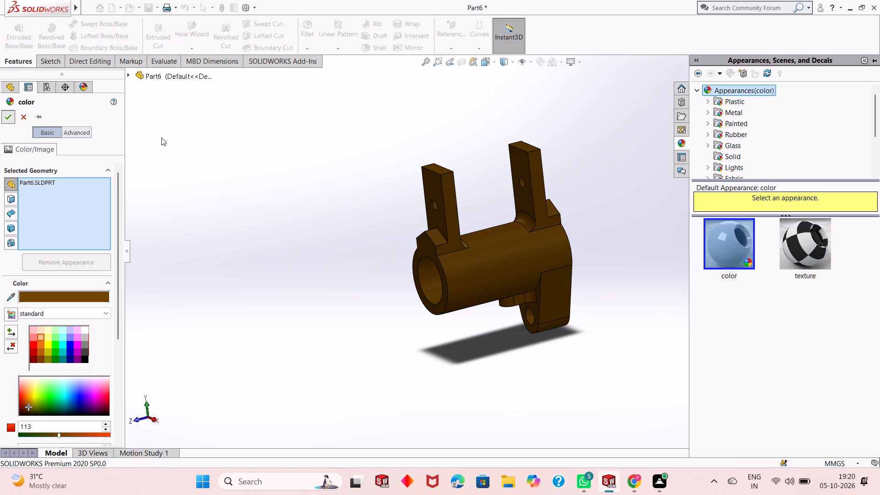
pyautogui.moveTo(506, 284); pyautogui.dragTo(522, 271, button='middle')
pyautogui.press('Escape')
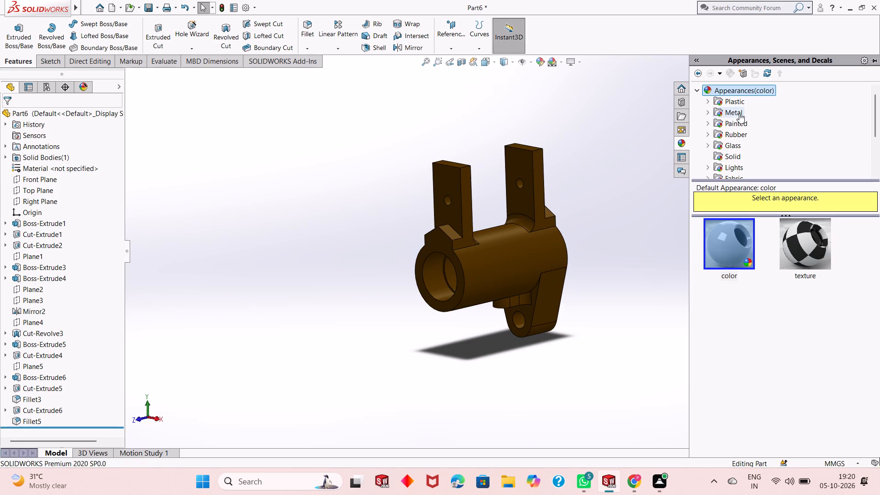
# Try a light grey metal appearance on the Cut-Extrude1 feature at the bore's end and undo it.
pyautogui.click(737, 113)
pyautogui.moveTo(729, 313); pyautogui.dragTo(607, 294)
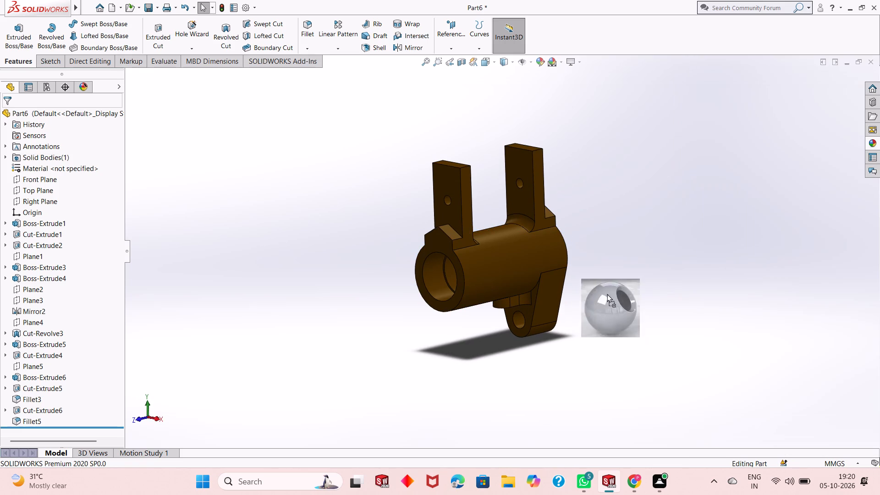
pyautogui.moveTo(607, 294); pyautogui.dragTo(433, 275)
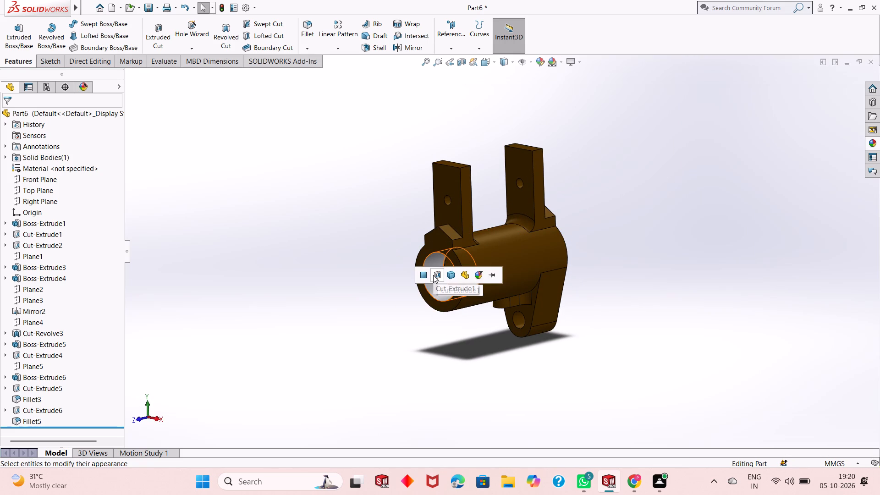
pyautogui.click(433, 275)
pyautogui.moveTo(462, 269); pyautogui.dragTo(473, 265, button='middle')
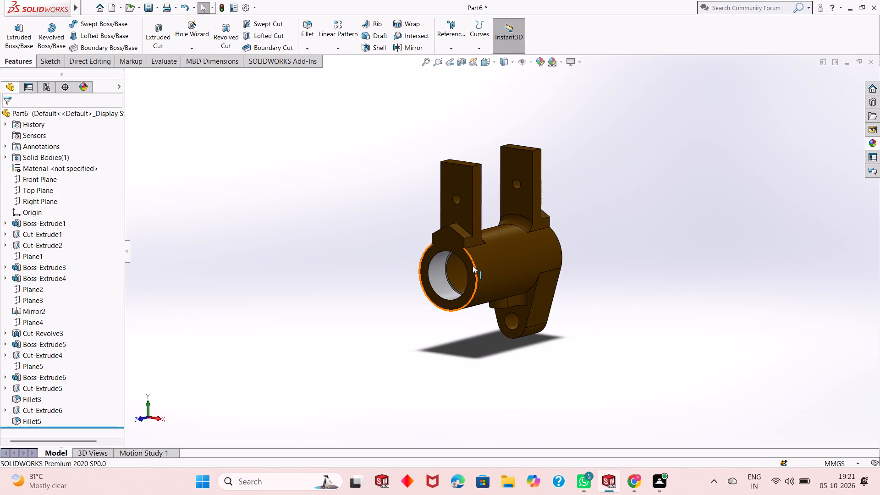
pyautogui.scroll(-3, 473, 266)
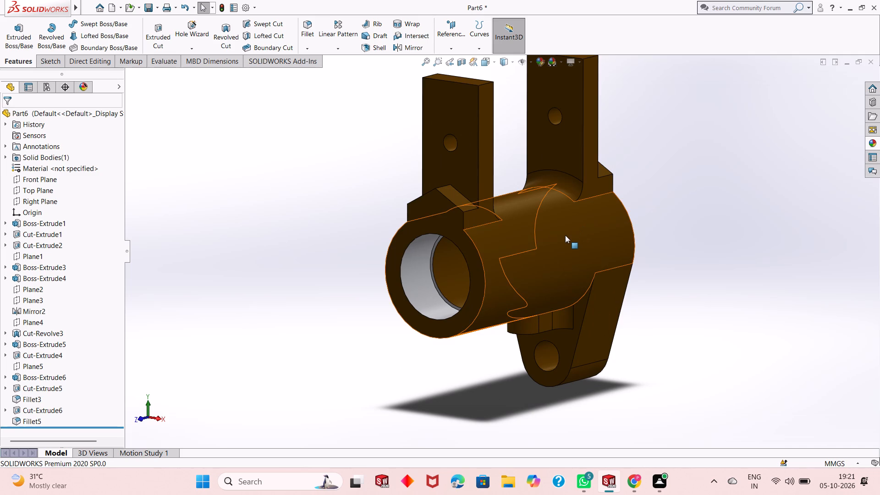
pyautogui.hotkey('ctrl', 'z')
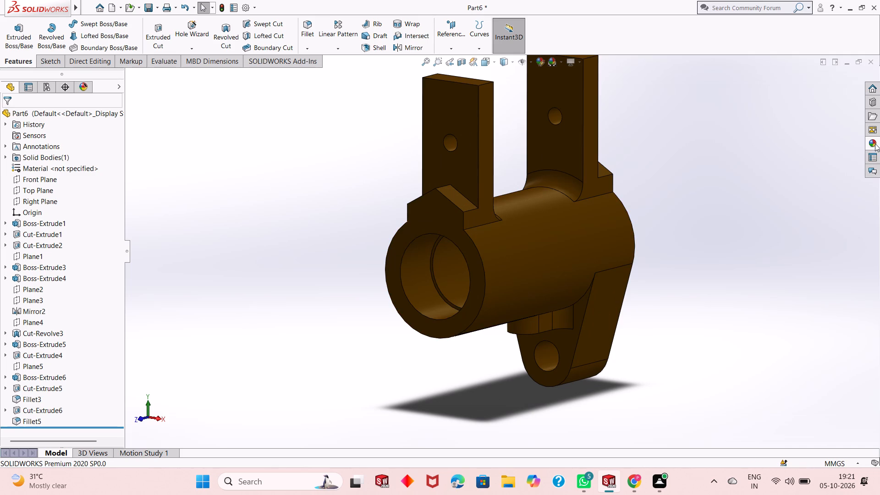
# Apply the light grey metal appearance to only the Cut-Extrude1 face inside the bore's end away from the lug.
pyautogui.click(875, 143)
pyautogui.moveTo(729, 312); pyautogui.dragTo(410, 279)
pyautogui.click(402, 279)
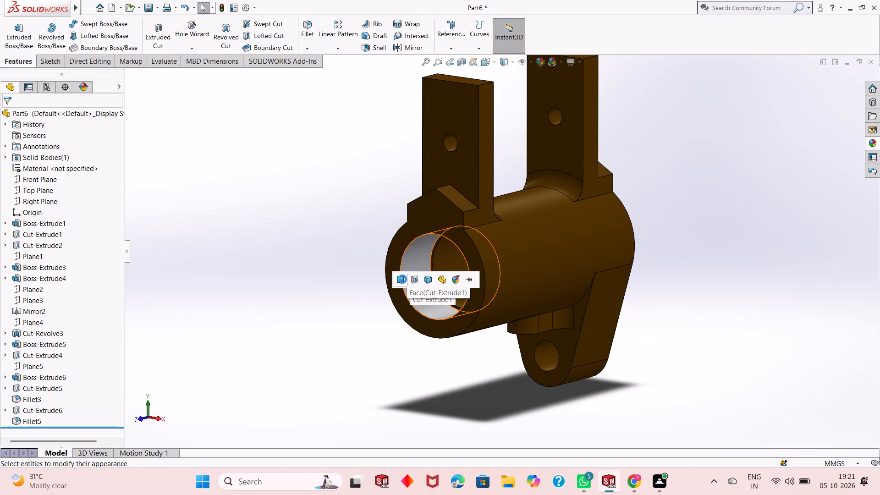
# Apply the same light grey metal appearance to the bore's middle inner face, beyond the first end section.
pyautogui.scroll(-1, 502, 261)
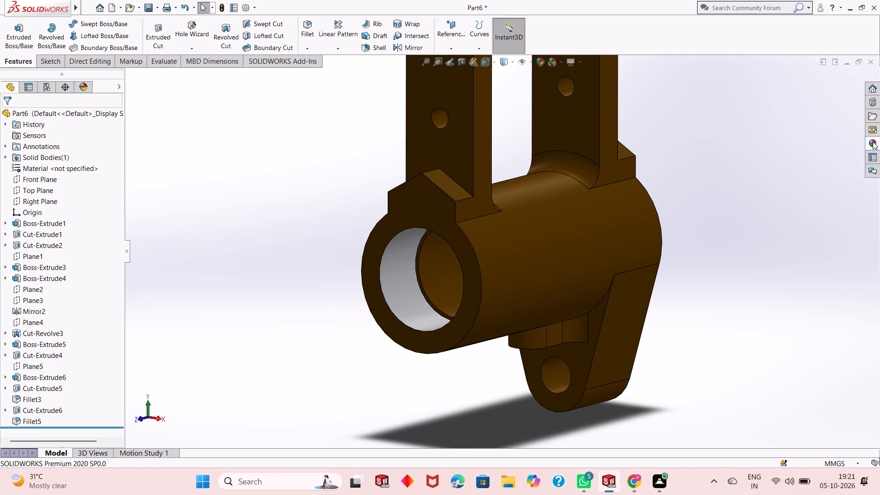
pyautogui.click(873, 142)
pyautogui.moveTo(727, 317); pyautogui.dragTo(451, 265)
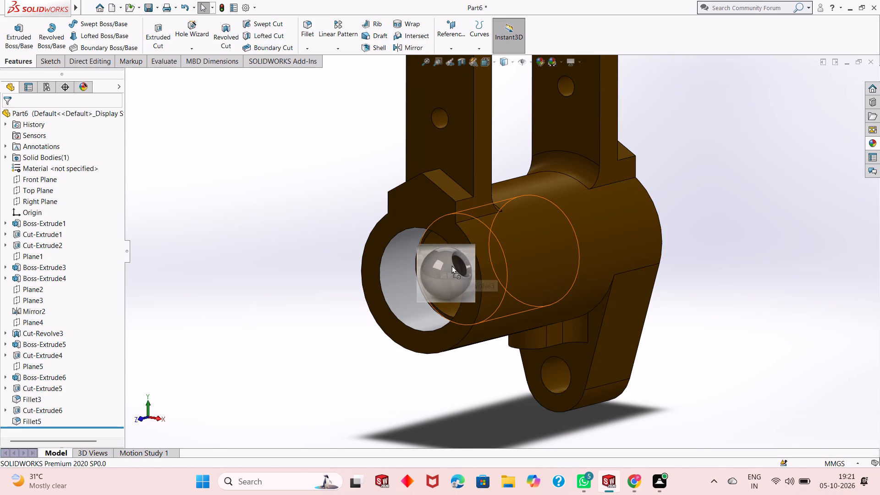
pyautogui.moveTo(451, 265); pyautogui.dragTo(444, 270)
pyautogui.click(444, 270)
# Apply the same light grey metal appearance to the inner bore face at the lug end of the cylinder.
pyautogui.moveTo(673, 252); pyautogui.dragTo(647, 259, button='middle')
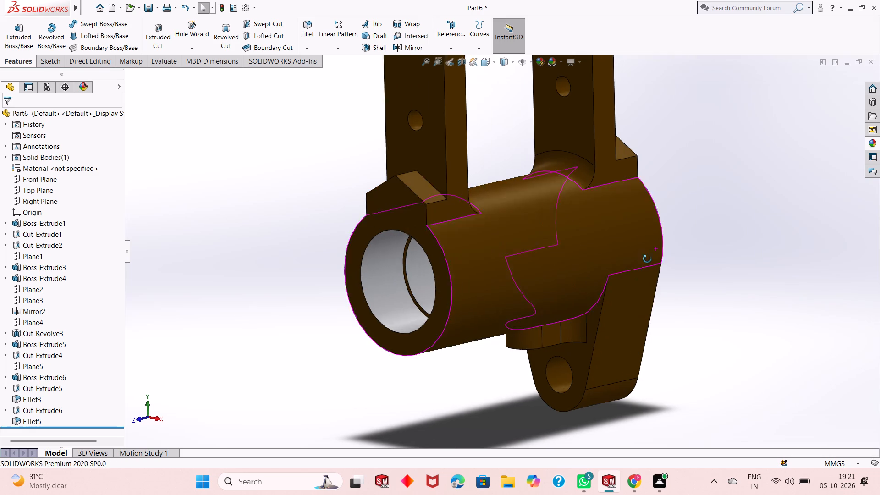
pyautogui.moveTo(647, 259); pyautogui.dragTo(567, 285, button='middle')
pyautogui.click(879, 142)
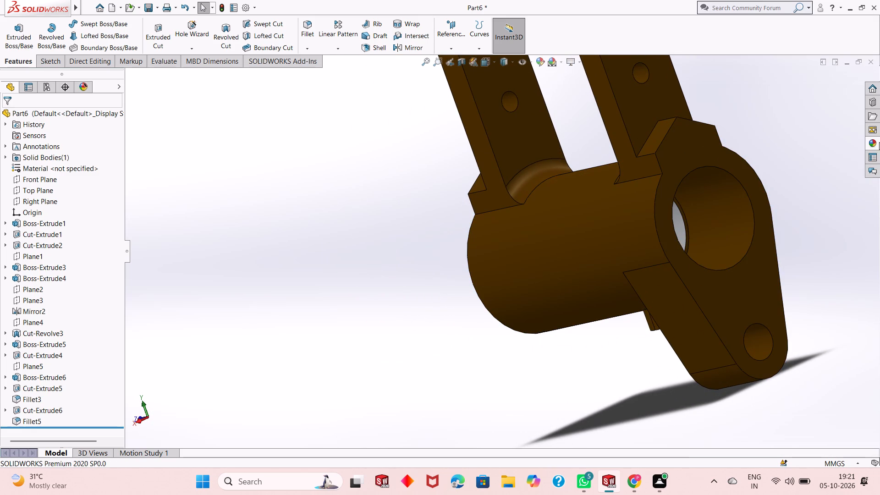
pyautogui.moveTo(722, 318); pyautogui.dragTo(705, 217)
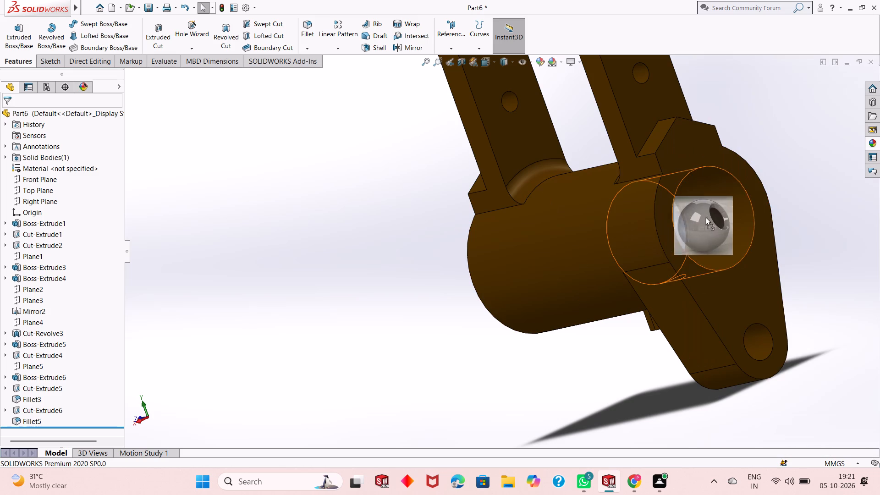
pyautogui.moveTo(705, 217); pyautogui.dragTo(716, 206)
pyautogui.click(716, 206)
pyautogui.scroll(2, 650, 280)
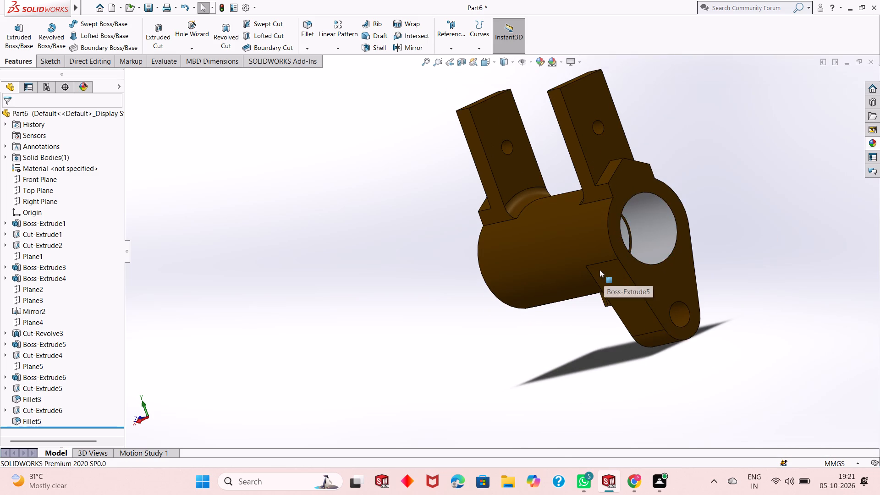
# Apply the polished aluminum appearance to the Cut-Extrude6 feature, covering the small holes through the two upright arms.
pyautogui.moveTo(599, 269); pyautogui.dragTo(720, 238, button='middle')
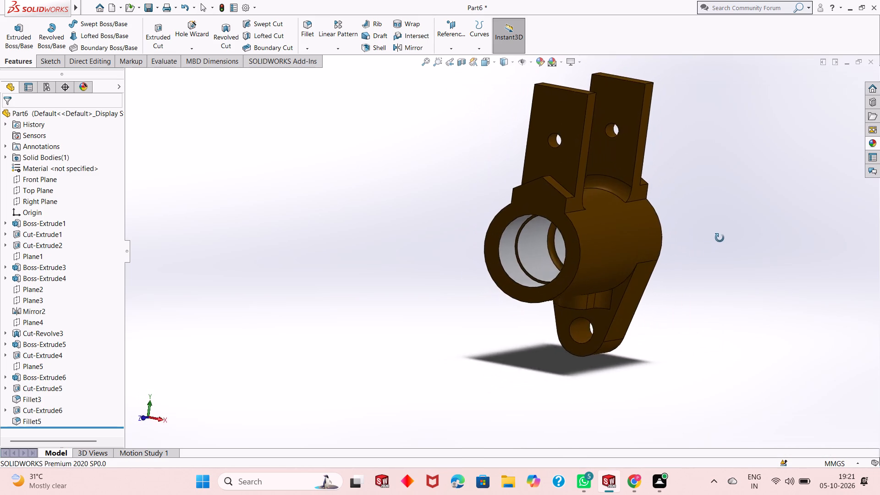
pyautogui.moveTo(720, 238); pyautogui.dragTo(688, 235, button='middle')
pyautogui.scroll(1, 663, 240)
pyautogui.scroll(-1, 549, 240)
pyautogui.scroll(1, 549, 240)
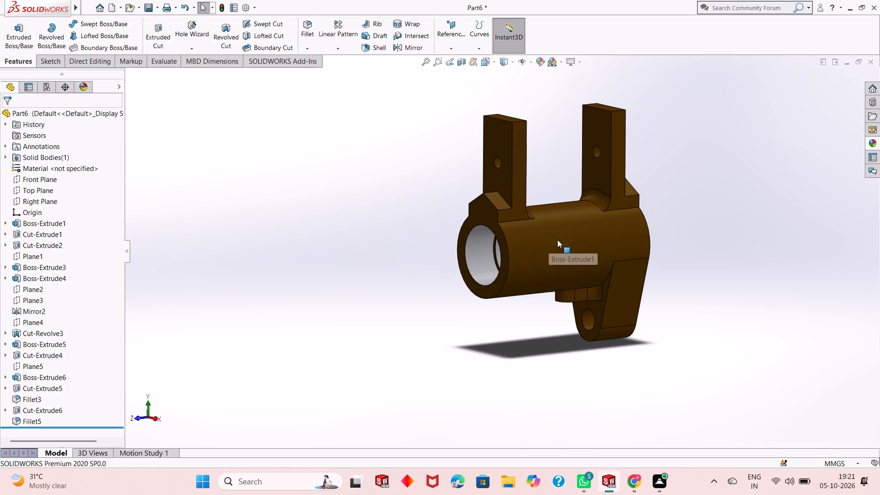
pyautogui.click(872, 141)
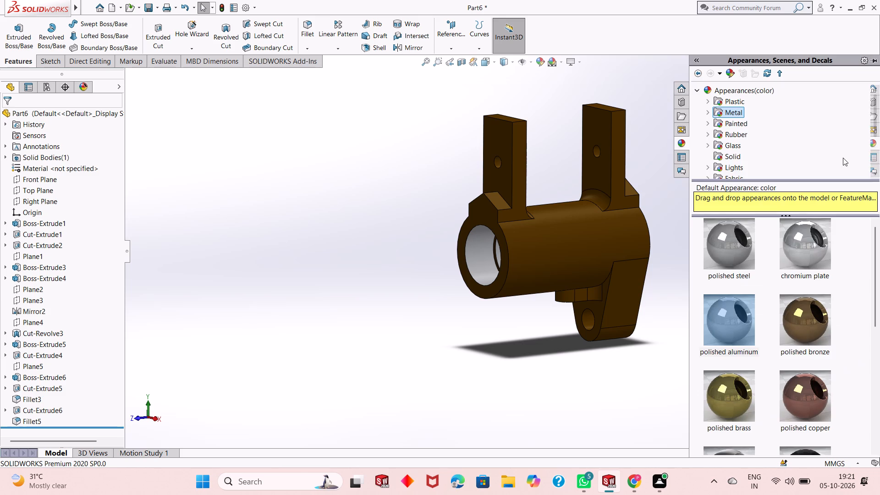
pyautogui.moveTo(727, 328); pyautogui.dragTo(496, 162)
pyautogui.click(509, 162)
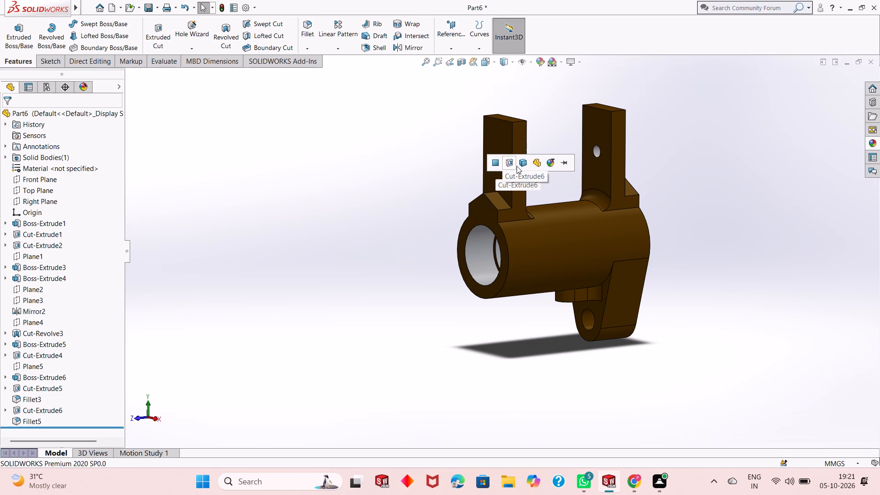
# Apply the polished aluminum appearance to the Cut-Extrude4 feature, the hole through the lug.
pyautogui.click(870, 142)
pyautogui.moveTo(741, 312); pyautogui.dragTo(587, 319)
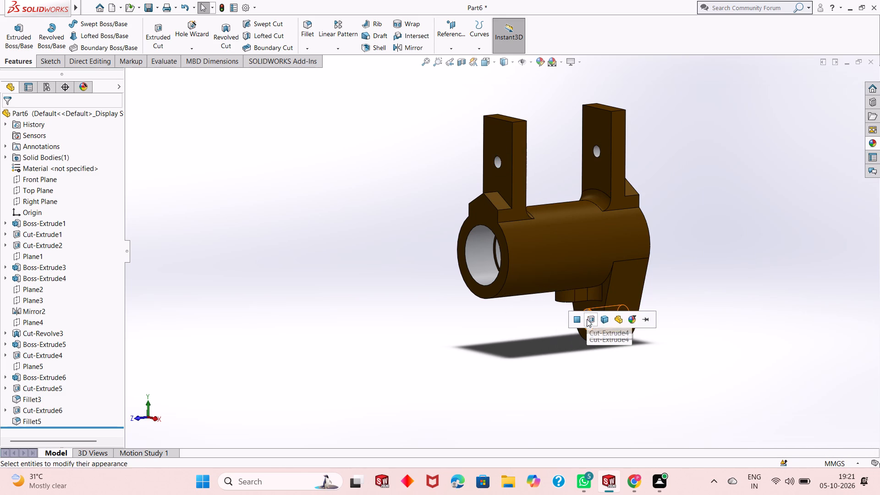
pyautogui.click(587, 319)
# Apply the polished aluminum appearance to the hole in the small boss on the cylinder's underside.
pyautogui.moveTo(644, 325); pyautogui.dragTo(639, 253, button='middle')
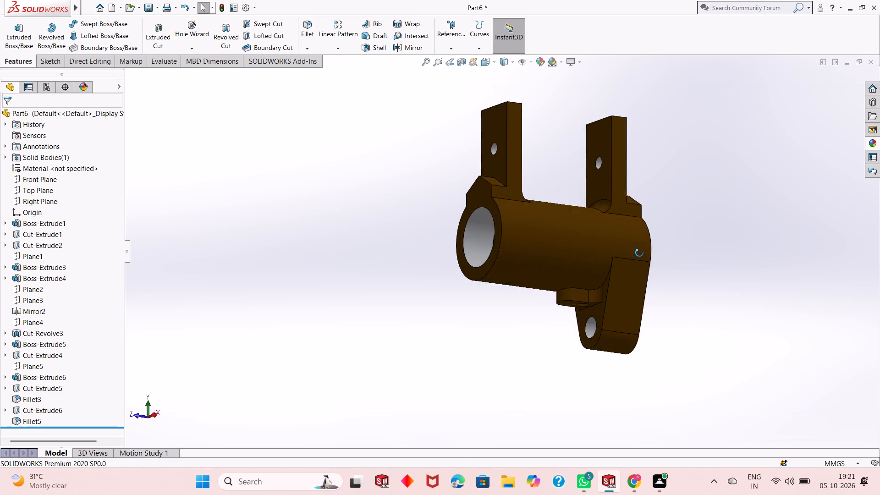
pyautogui.moveTo(639, 253); pyautogui.dragTo(633, 158, button='middle')
pyautogui.click(870, 143)
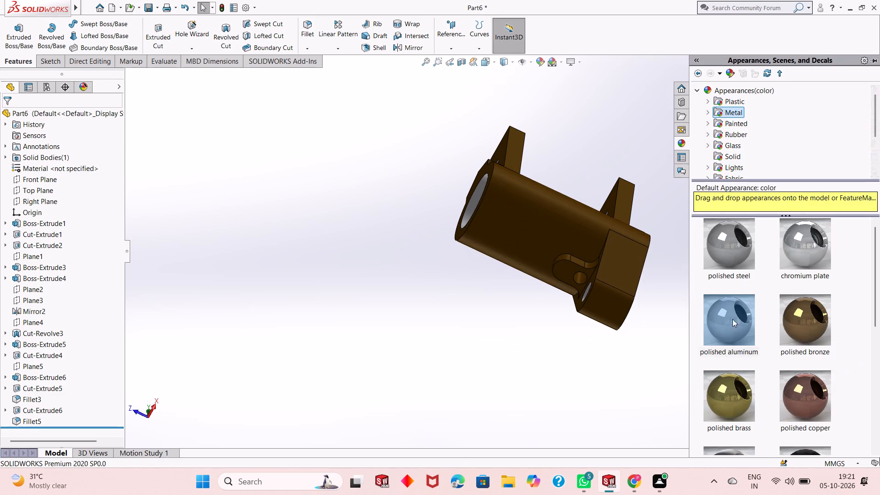
pyautogui.moveTo(732, 319); pyautogui.dragTo(581, 281)
pyautogui.click(581, 281)
# Save the part as a SOLIDWORKS Part file named "Pipe support" in the Downloads folder.
pyautogui.moveTo(557, 239); pyautogui.dragTo(574, 342, button='middle')
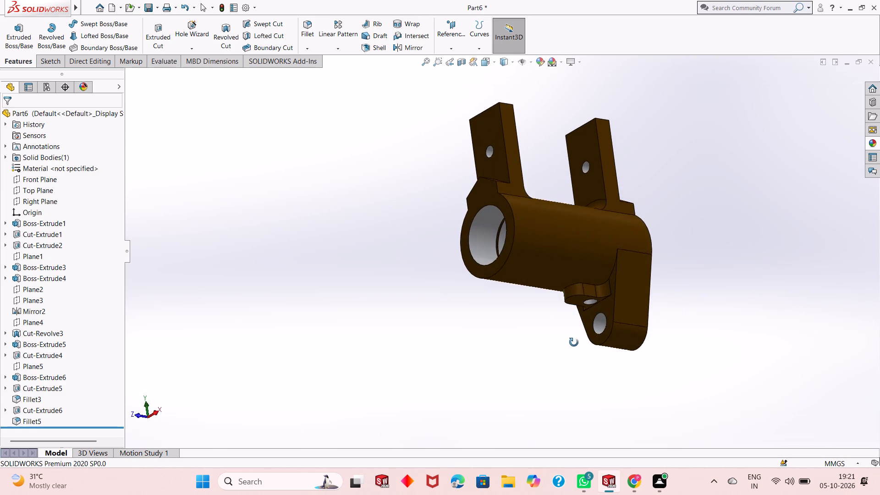
pyautogui.moveTo(574, 342); pyautogui.dragTo(574, 366, button='middle')
pyautogui.moveTo(567, 269); pyautogui.dragTo(559, 323, button='middle')
pyautogui.scroll(1, 559, 323)
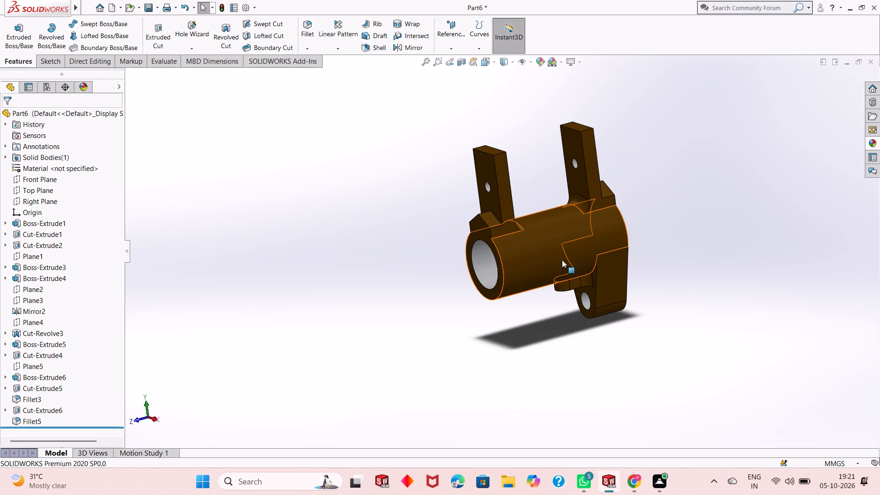
pyautogui.moveTo(563, 259); pyautogui.dragTo(574, 271, button='middle')
pyautogui.scroll(1, 587, 259)
pyautogui.scroll(-1, 588, 214)
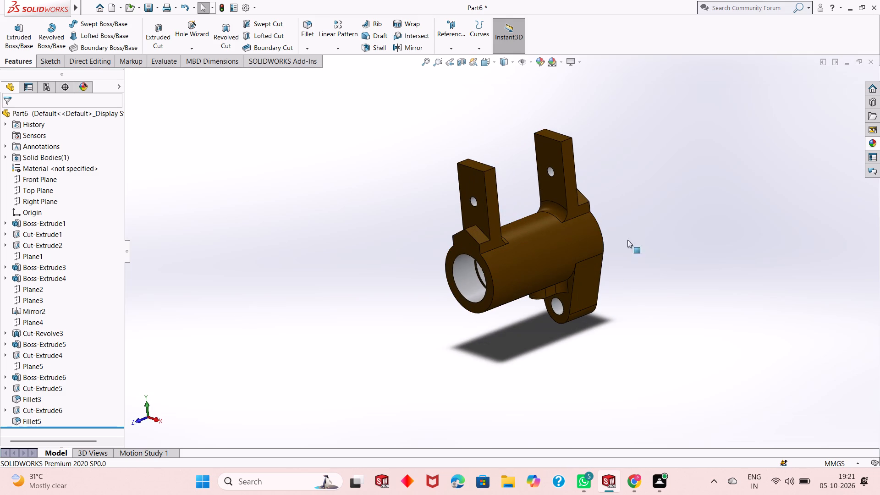
pyautogui.hotkey('ctrl', 's')
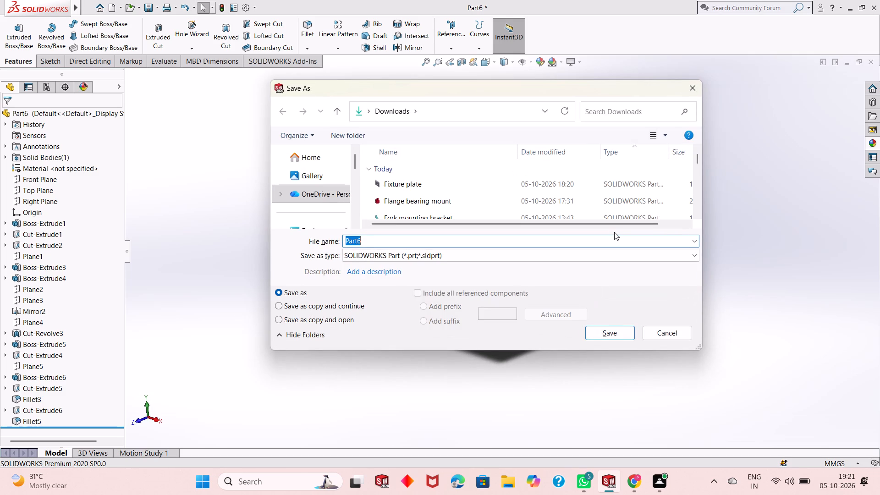
pyautogui.write('Pipe')
pyautogui.press('space')
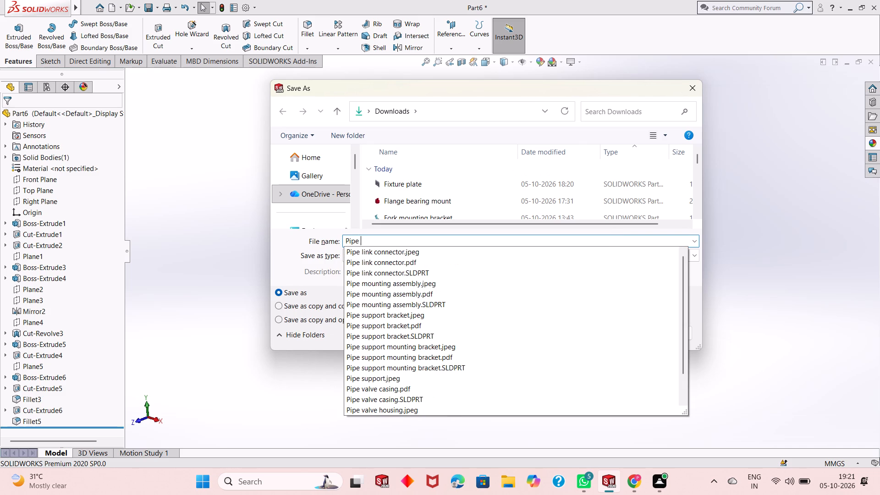
pyautogui.write('support')
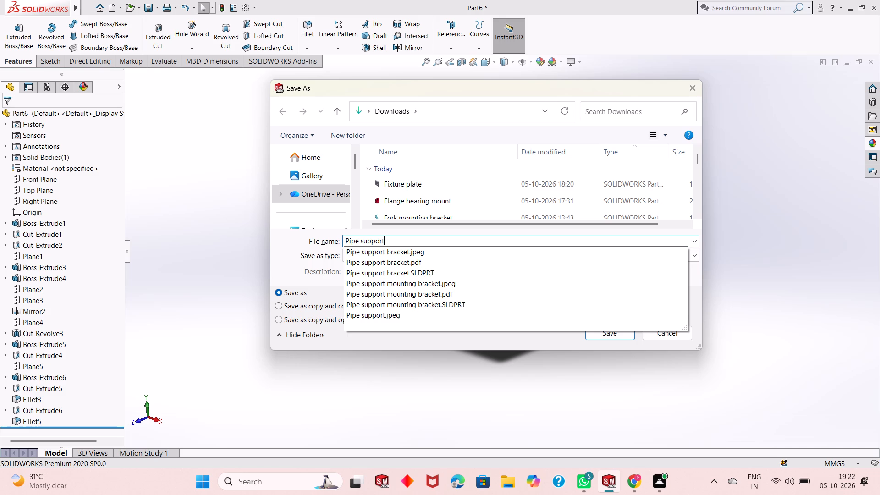
pyautogui.press('Return')
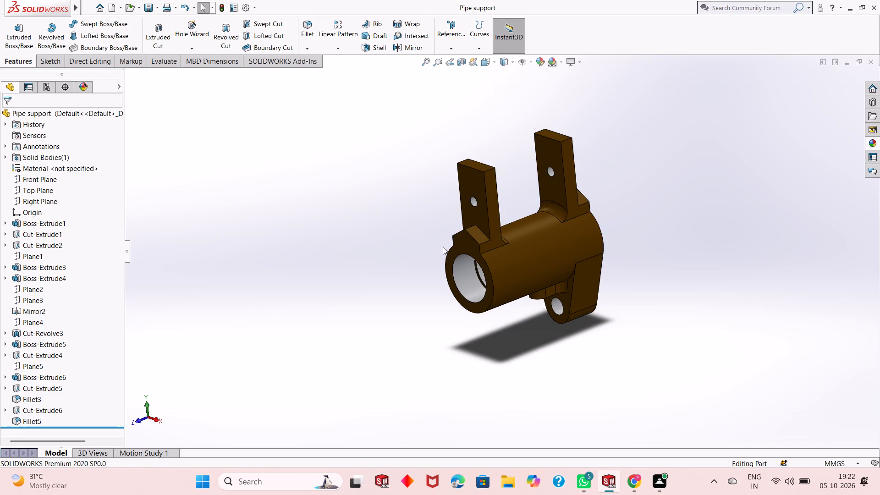
# Save another version of the part in Adobe Portable Document Format (*.pdf) under the same name, Pipe support.
pyautogui.click(155, 4)
pyautogui.click(160, 33)
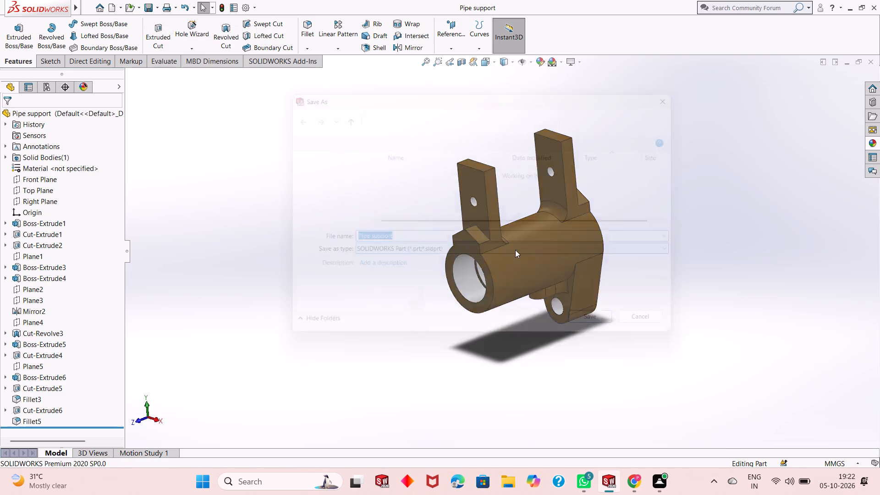
pyautogui.click(471, 258)
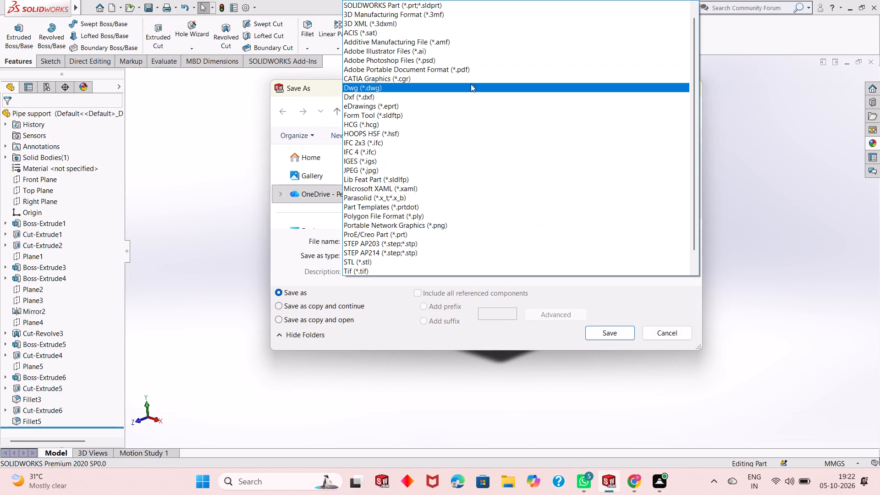
pyautogui.click(479, 71)
pyautogui.click(603, 351)
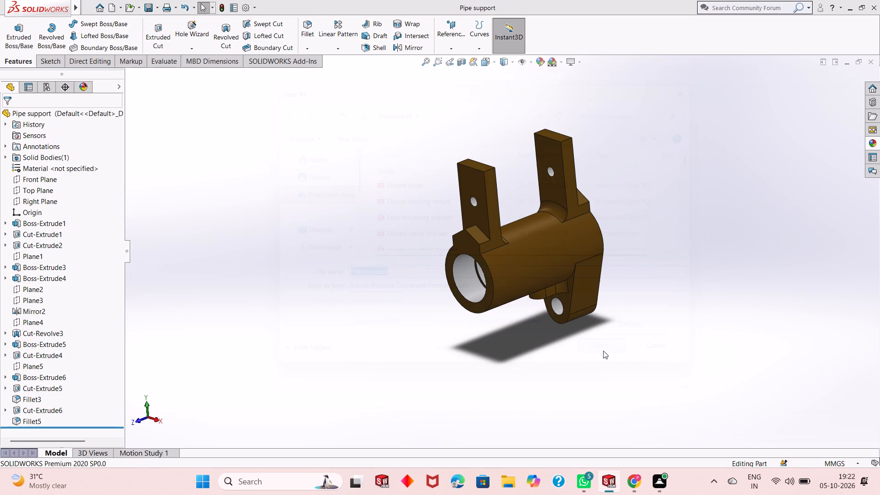